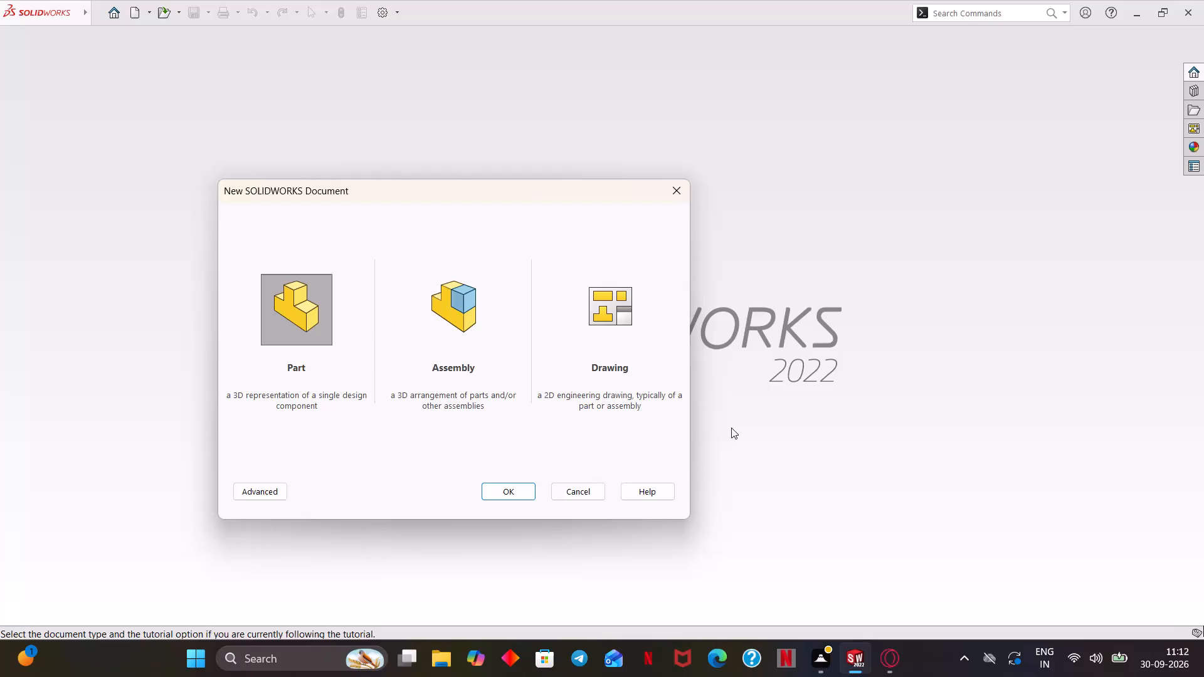
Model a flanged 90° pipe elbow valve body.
Create a new part document.
{"action": "key", "text": "Return"}
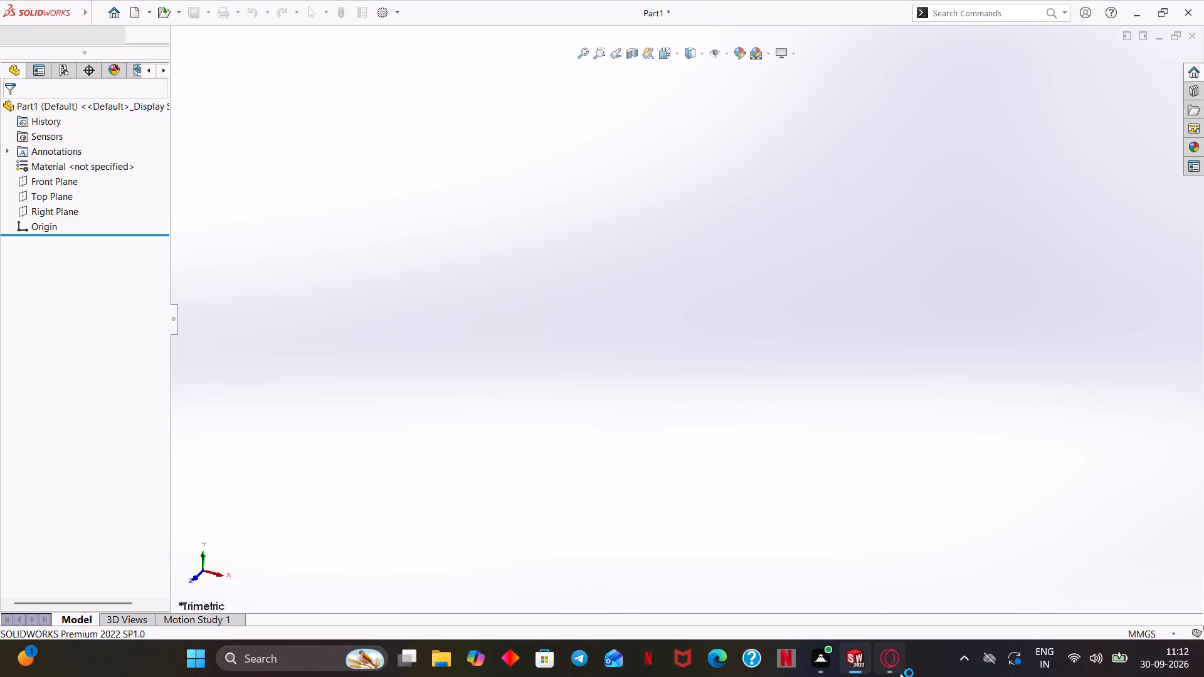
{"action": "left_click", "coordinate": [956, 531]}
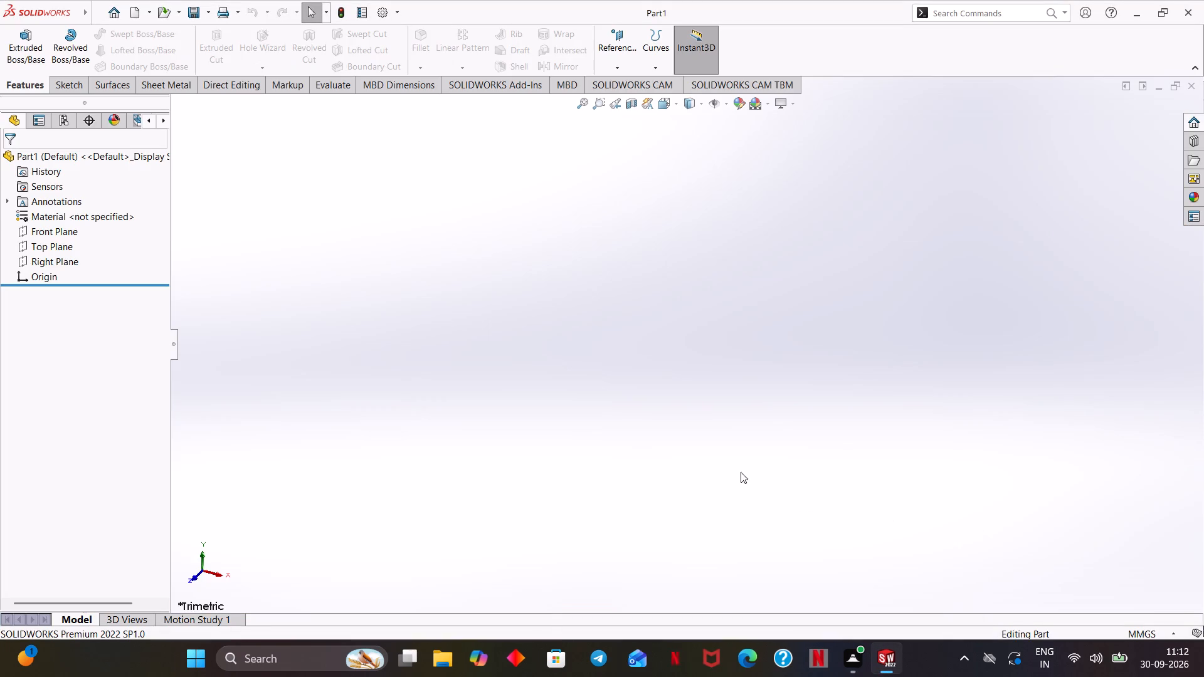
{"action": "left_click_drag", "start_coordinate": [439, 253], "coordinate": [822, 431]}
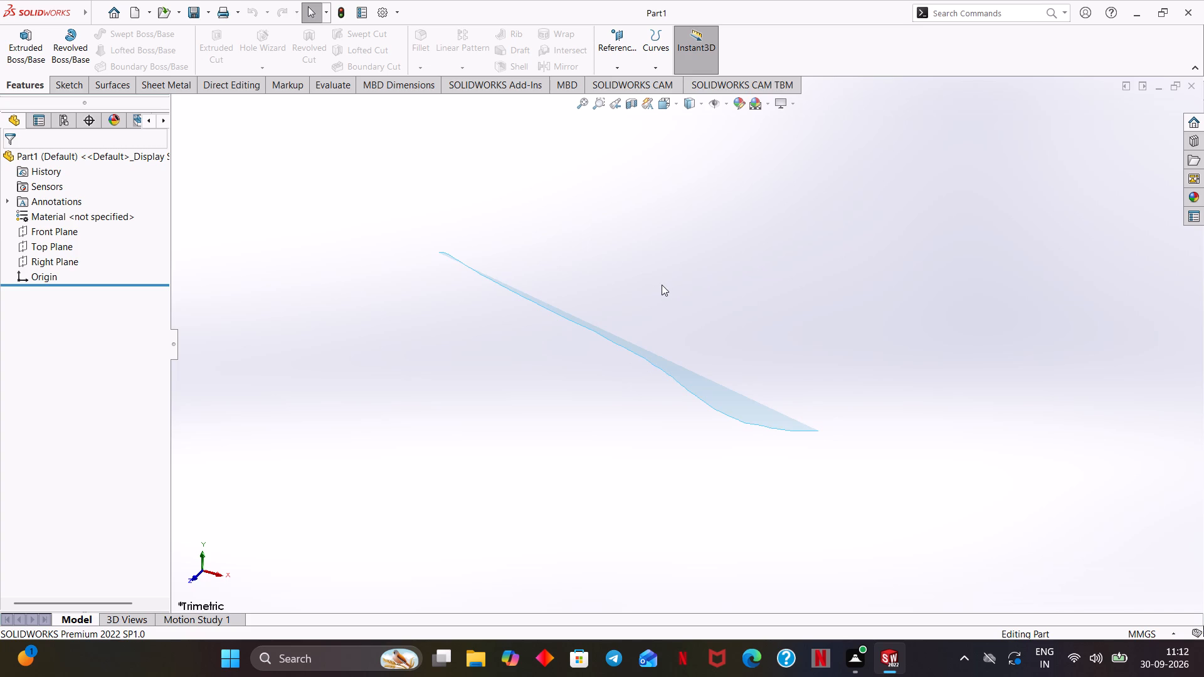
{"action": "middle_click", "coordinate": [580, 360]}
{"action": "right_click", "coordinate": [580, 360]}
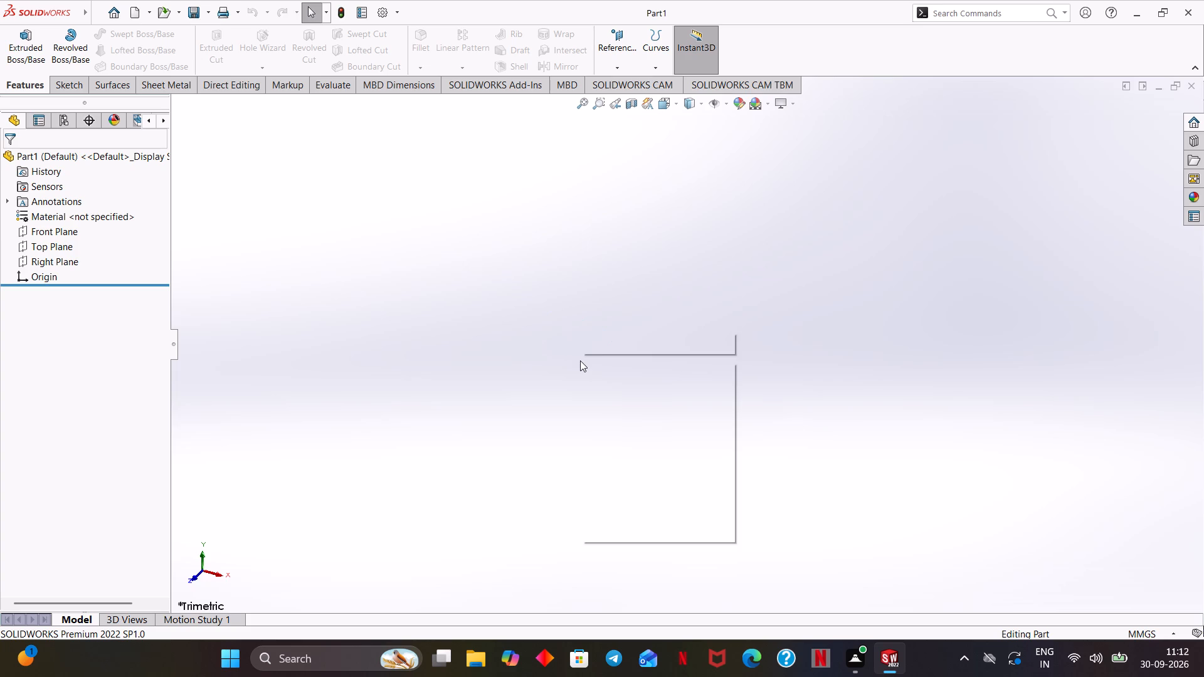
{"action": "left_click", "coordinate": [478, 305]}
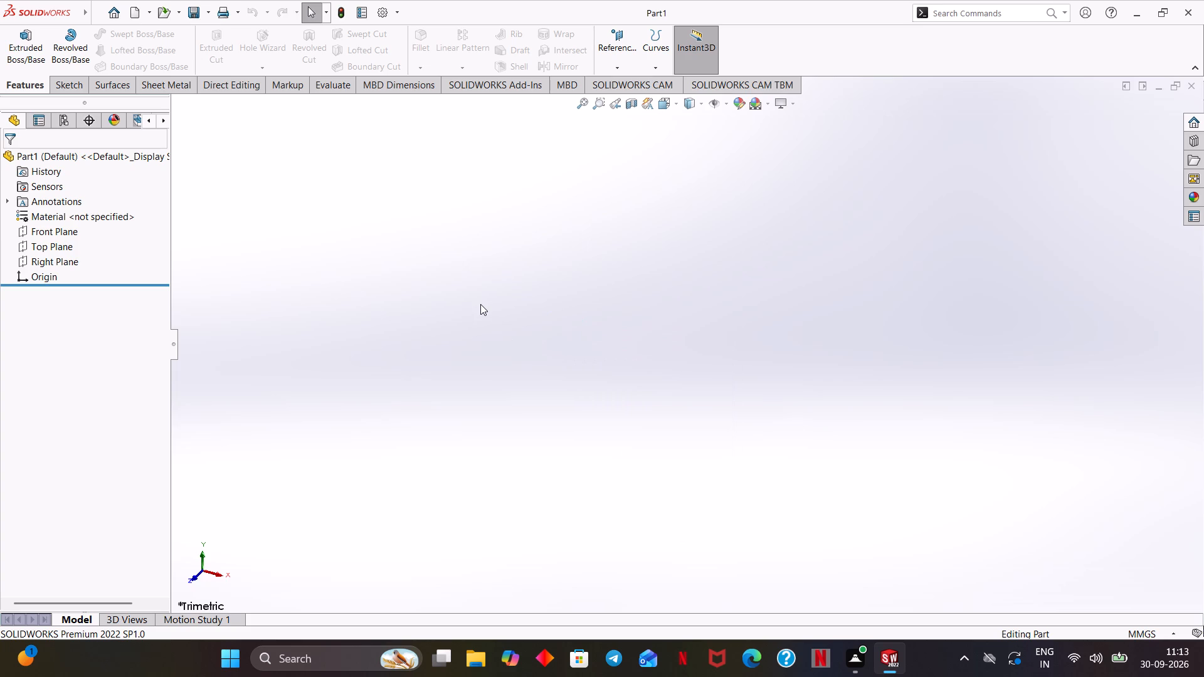
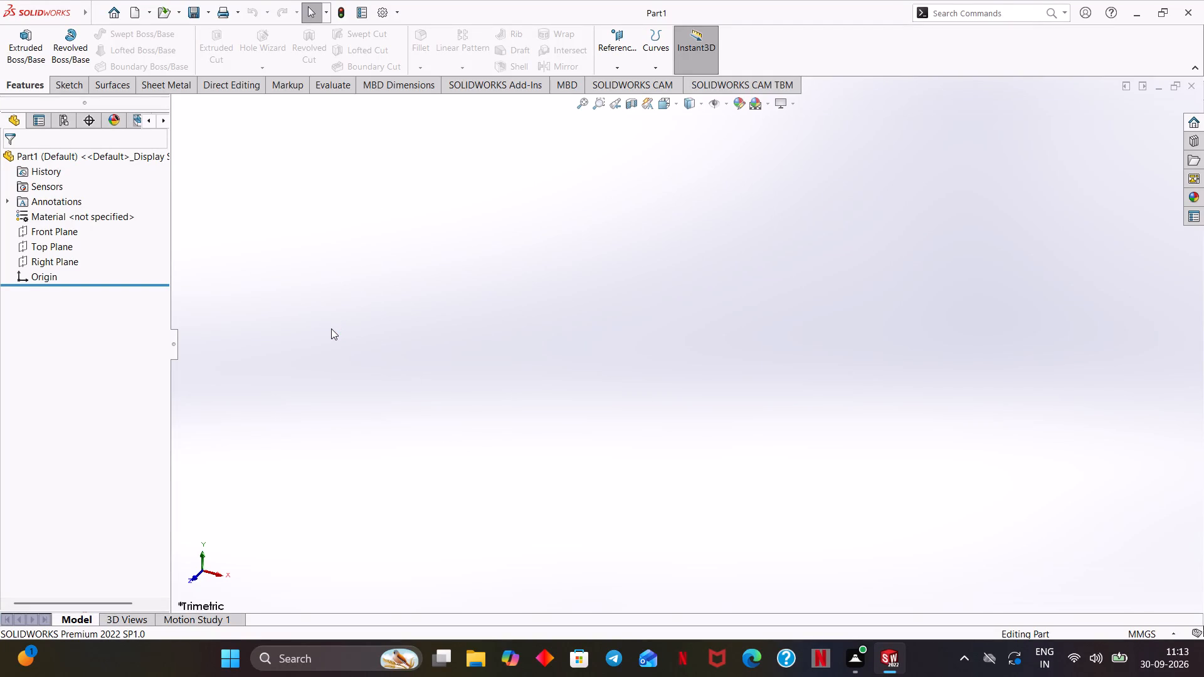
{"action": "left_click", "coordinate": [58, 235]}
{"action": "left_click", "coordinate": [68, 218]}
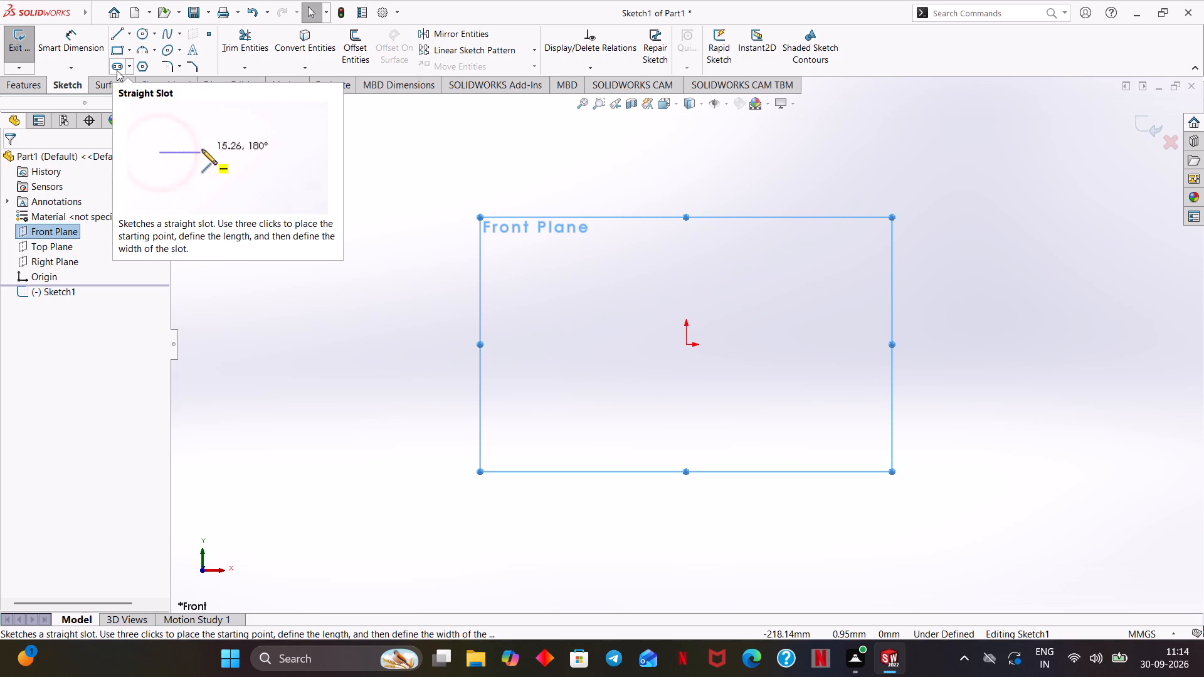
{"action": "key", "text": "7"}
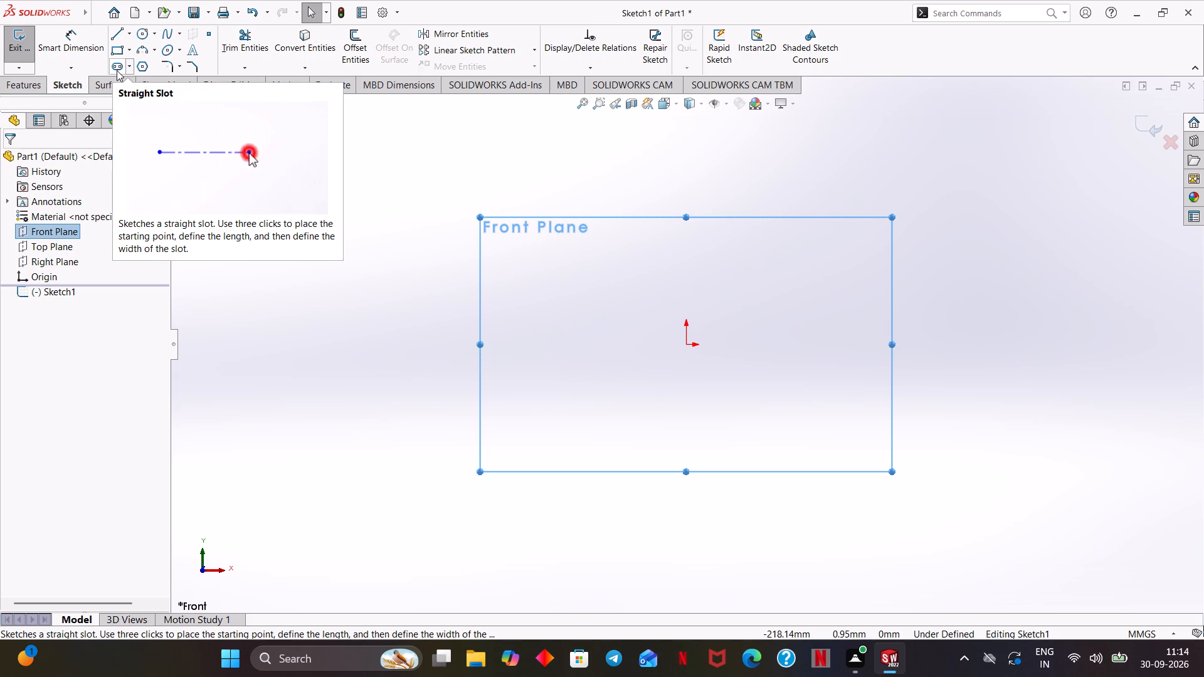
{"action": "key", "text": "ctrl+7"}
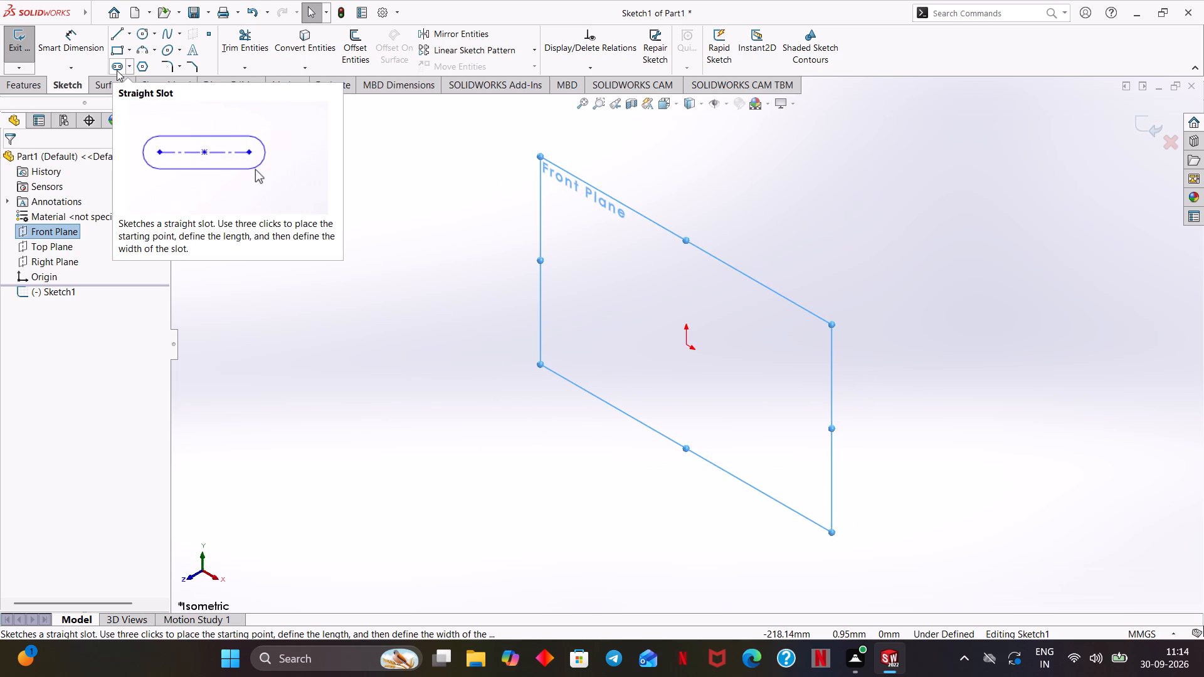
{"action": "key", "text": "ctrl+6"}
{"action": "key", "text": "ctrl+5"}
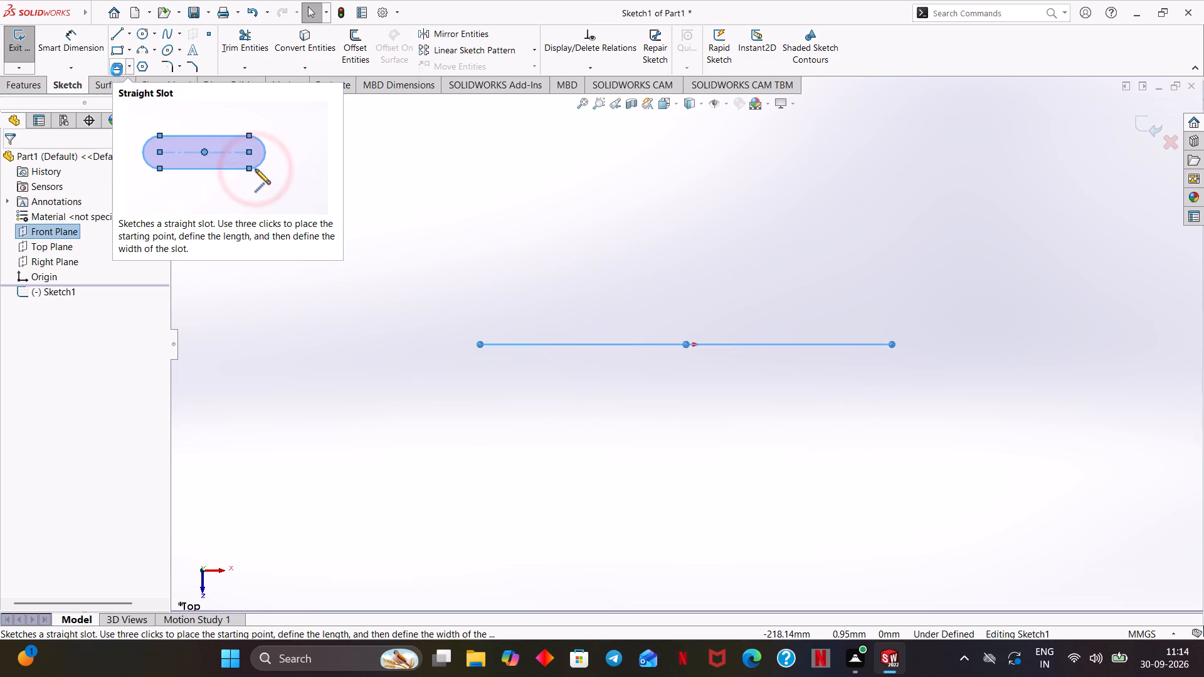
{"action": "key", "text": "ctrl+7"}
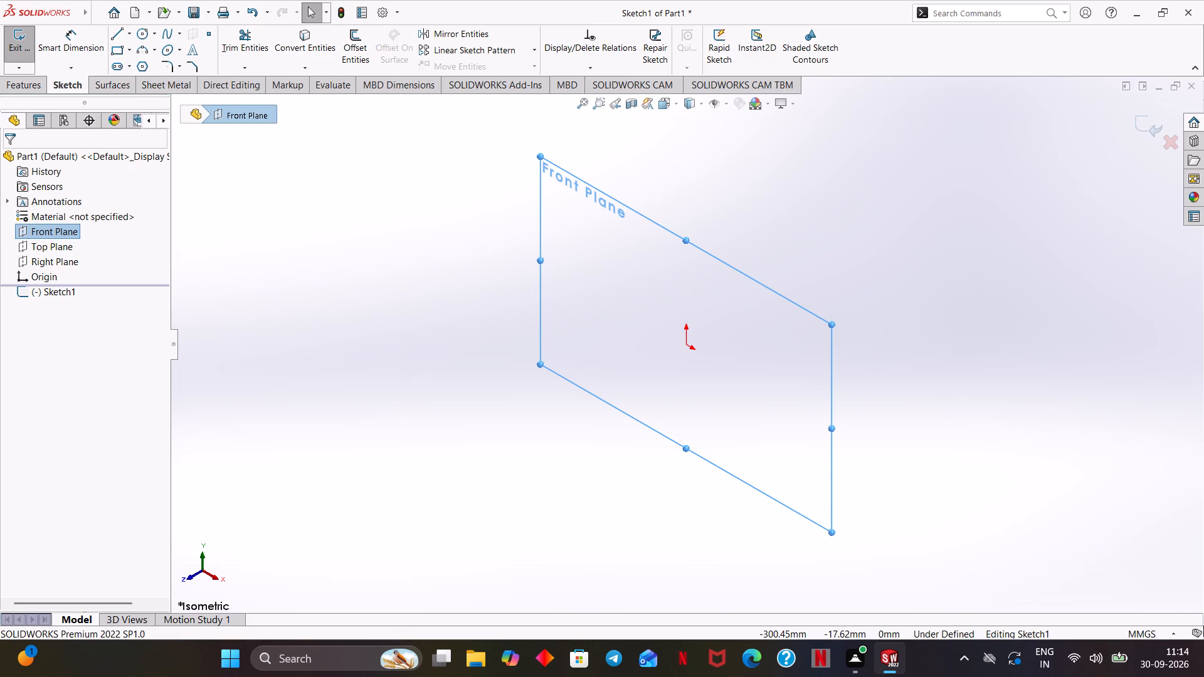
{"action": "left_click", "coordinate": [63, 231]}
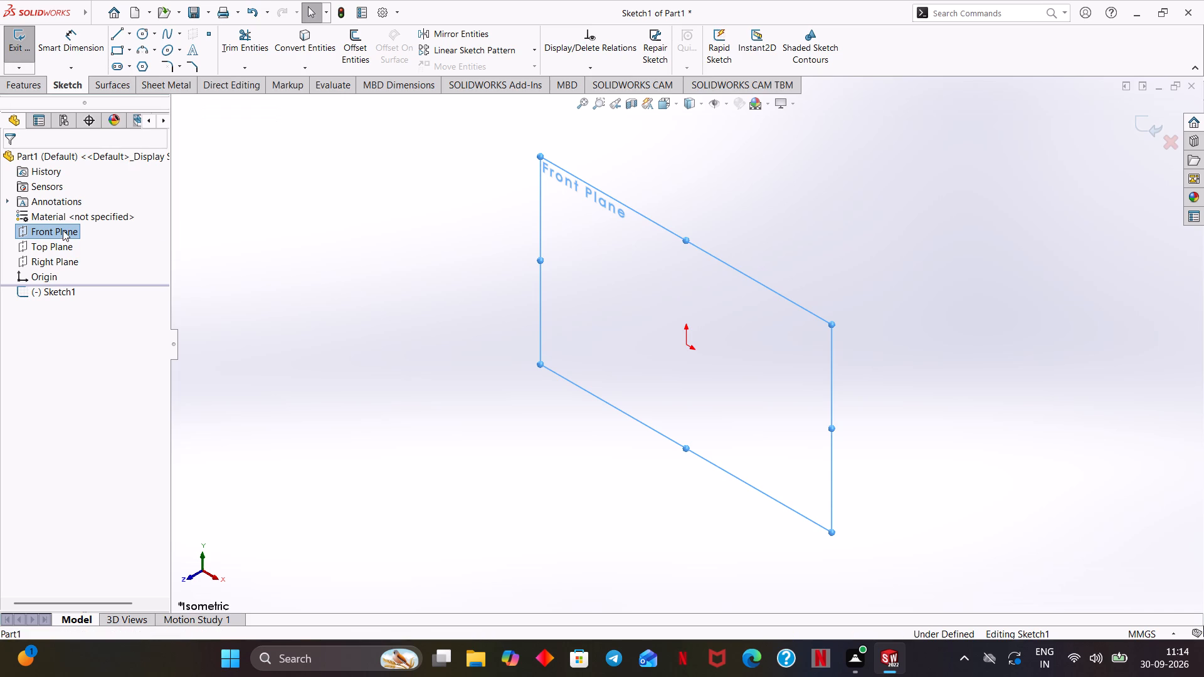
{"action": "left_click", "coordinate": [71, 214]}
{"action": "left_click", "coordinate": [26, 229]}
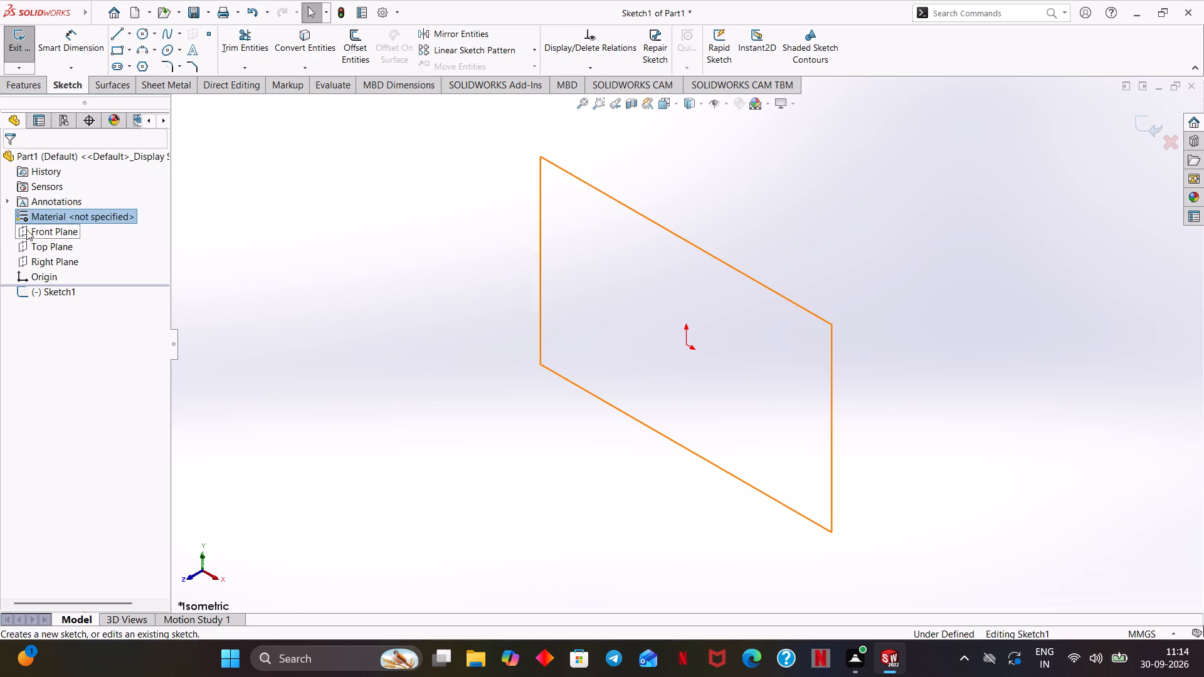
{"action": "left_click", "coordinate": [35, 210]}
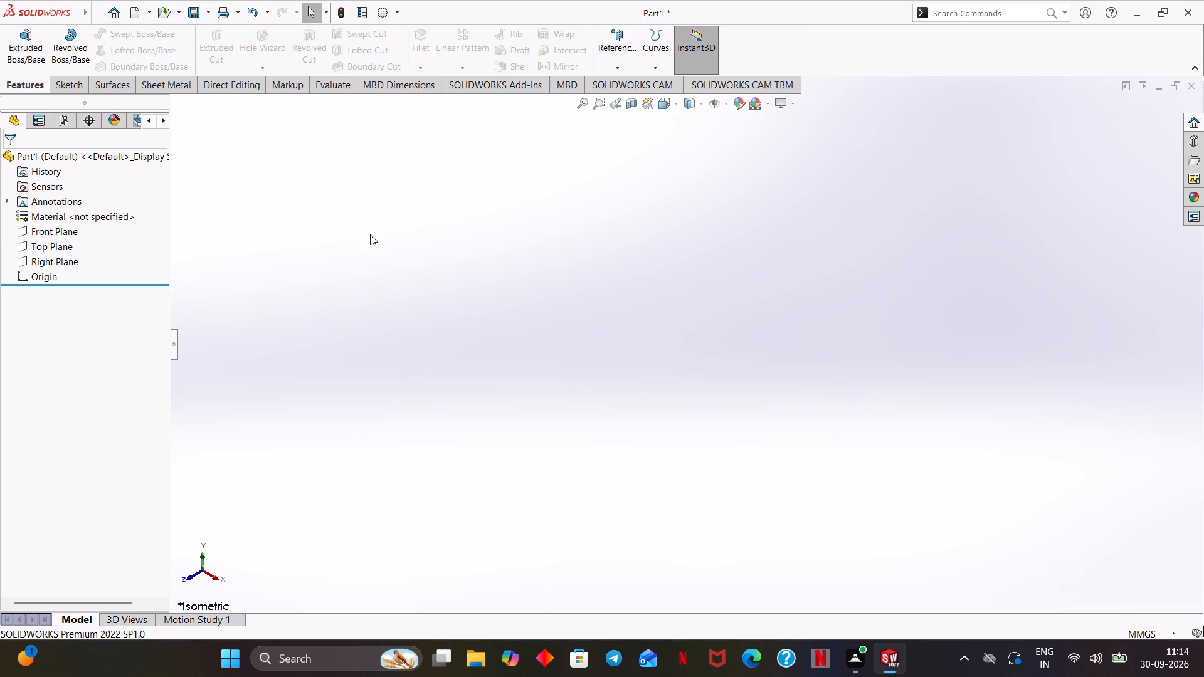
Start a new sketch on the Front Plane.
{"action": "left_click", "coordinate": [383, 234]}
{"action": "left_click", "coordinate": [56, 234]}
{"action": "left_click", "coordinate": [53, 246]}
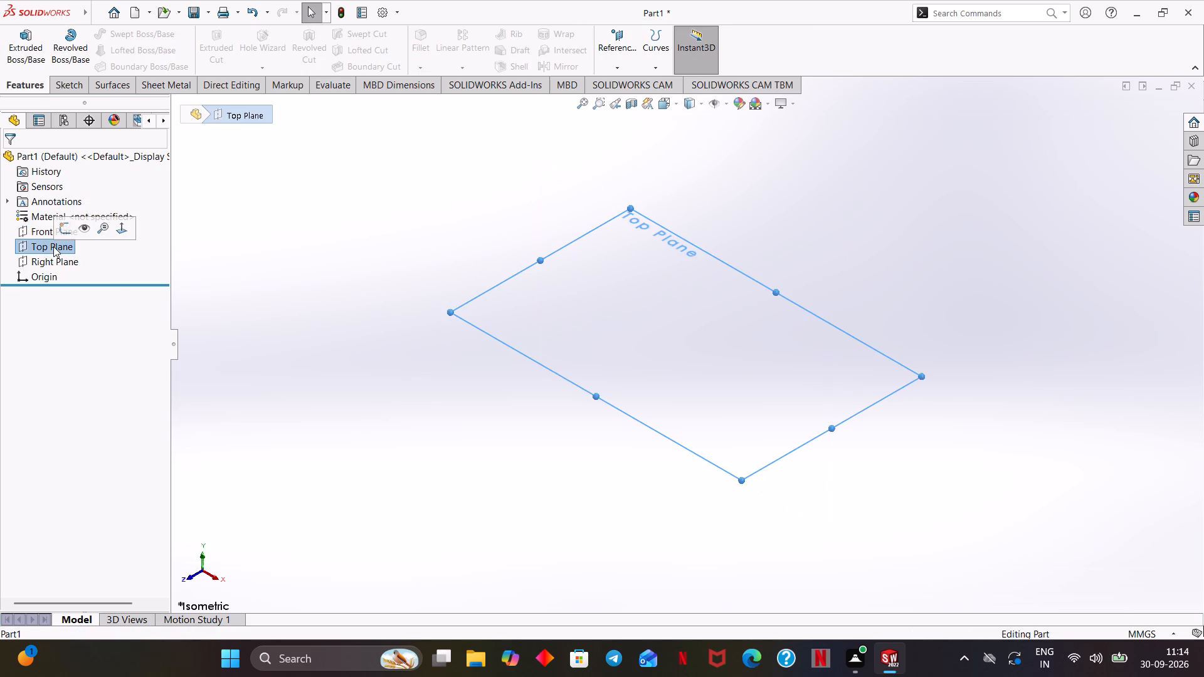
{"action": "left_click", "coordinate": [36, 258]}
{"action": "left_click", "coordinate": [28, 229]}
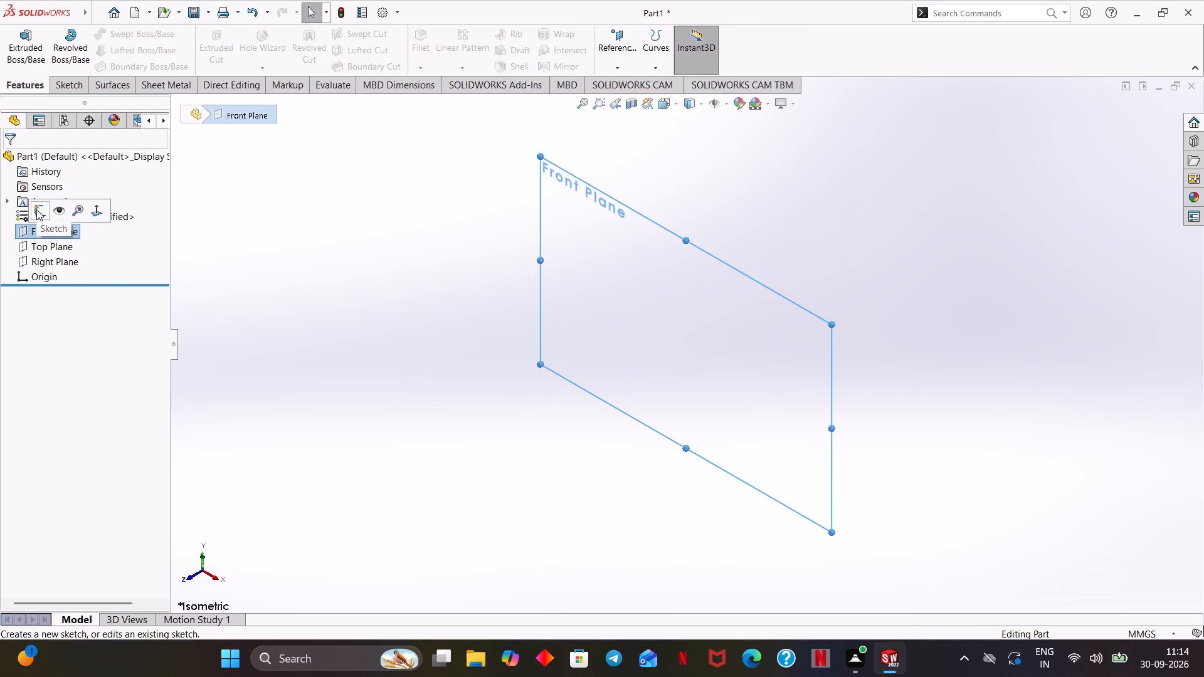
{"action": "left_click", "coordinate": [36, 209]}
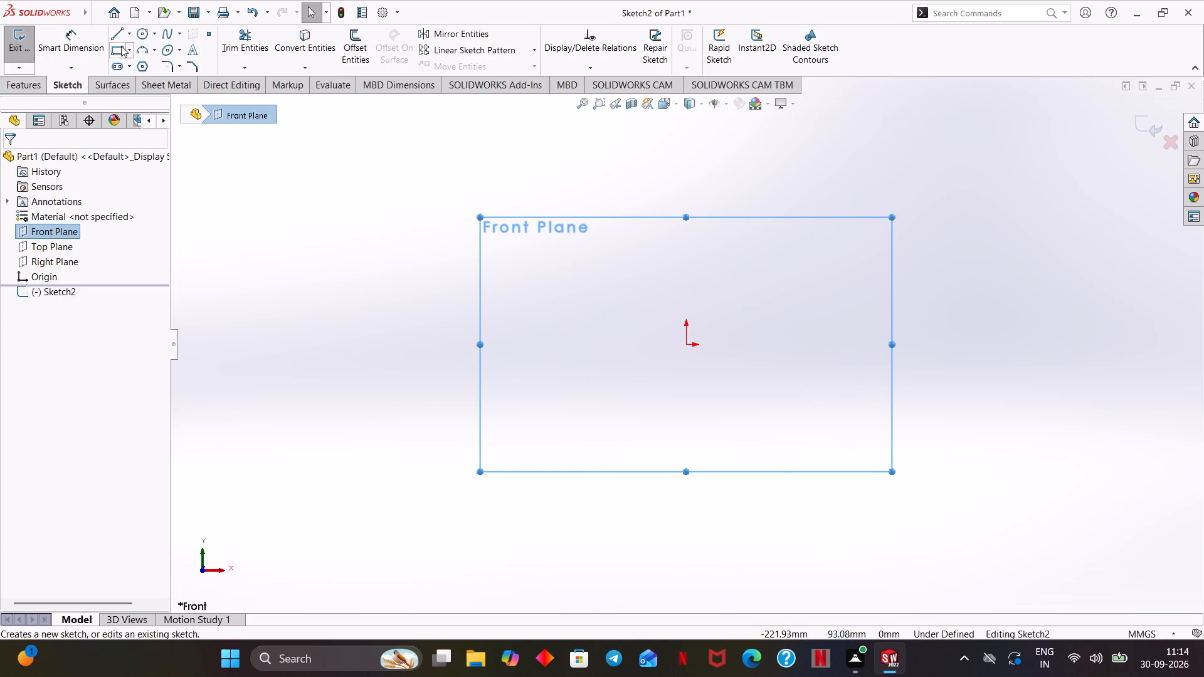
Sketch connected lines from about 112 mm above the origin down to it, about 228 mm across, up, and back inward with a small downward step.
{"action": "left_click", "coordinate": [112, 31]}
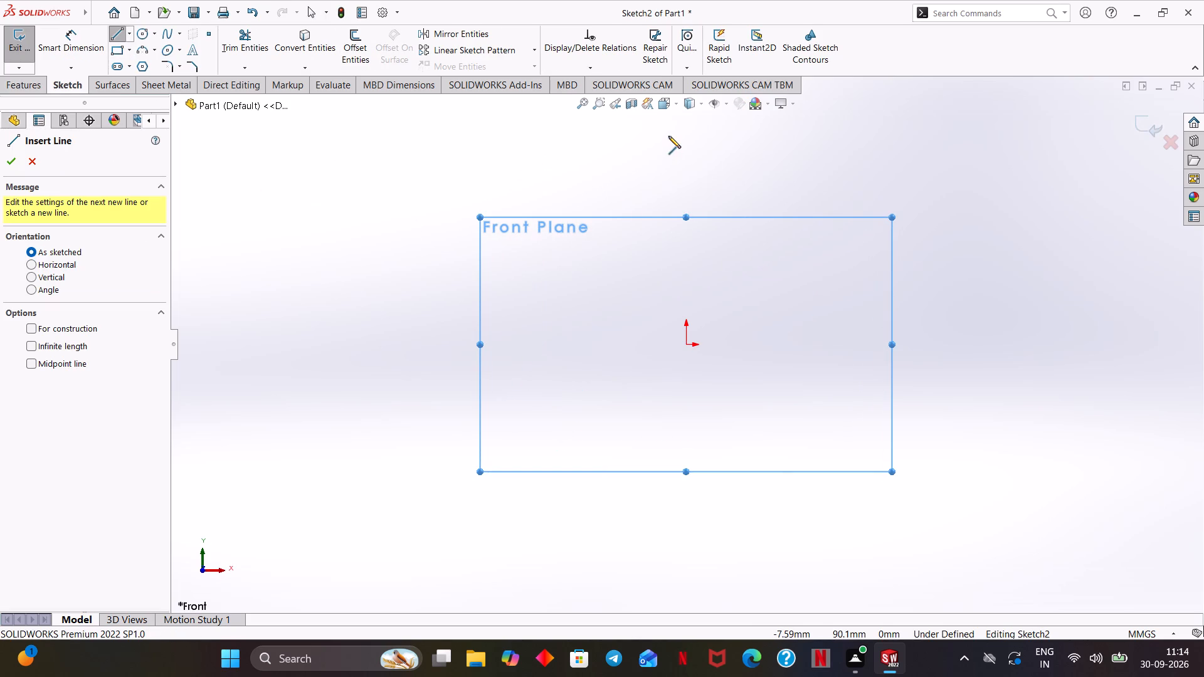
{"action": "scroll", "coordinate": [668, 159], "scroll_direction": "up", "scroll_amount": 1}
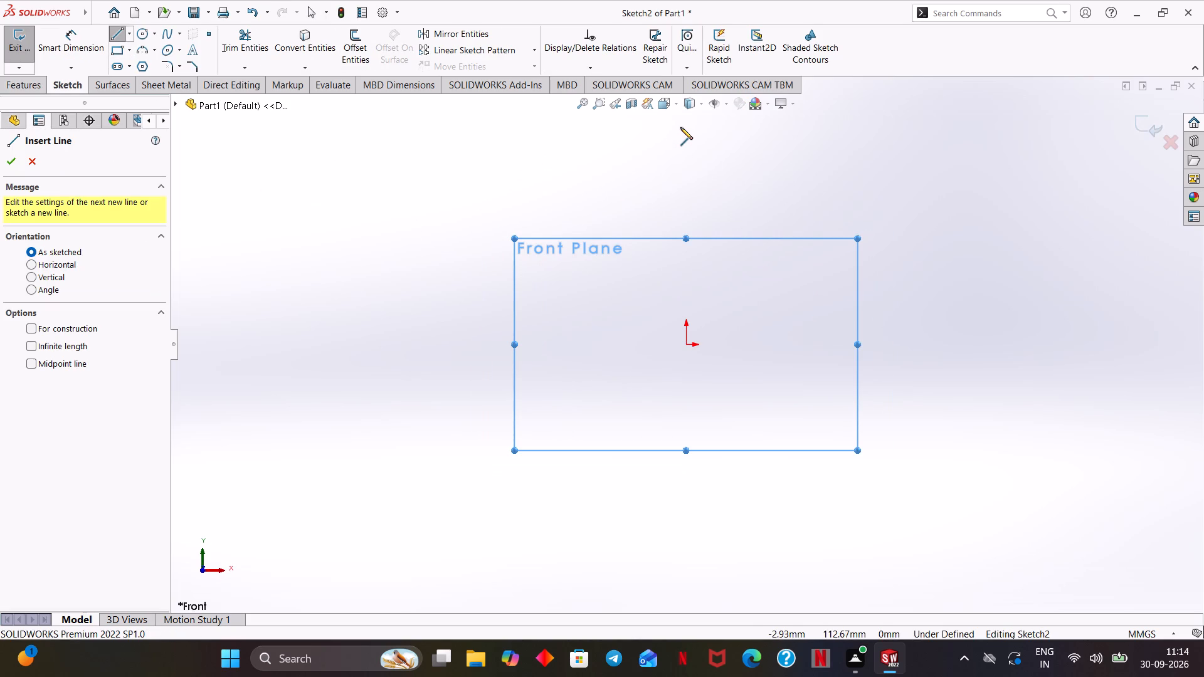
{"action": "left_click", "coordinate": [684, 128]}
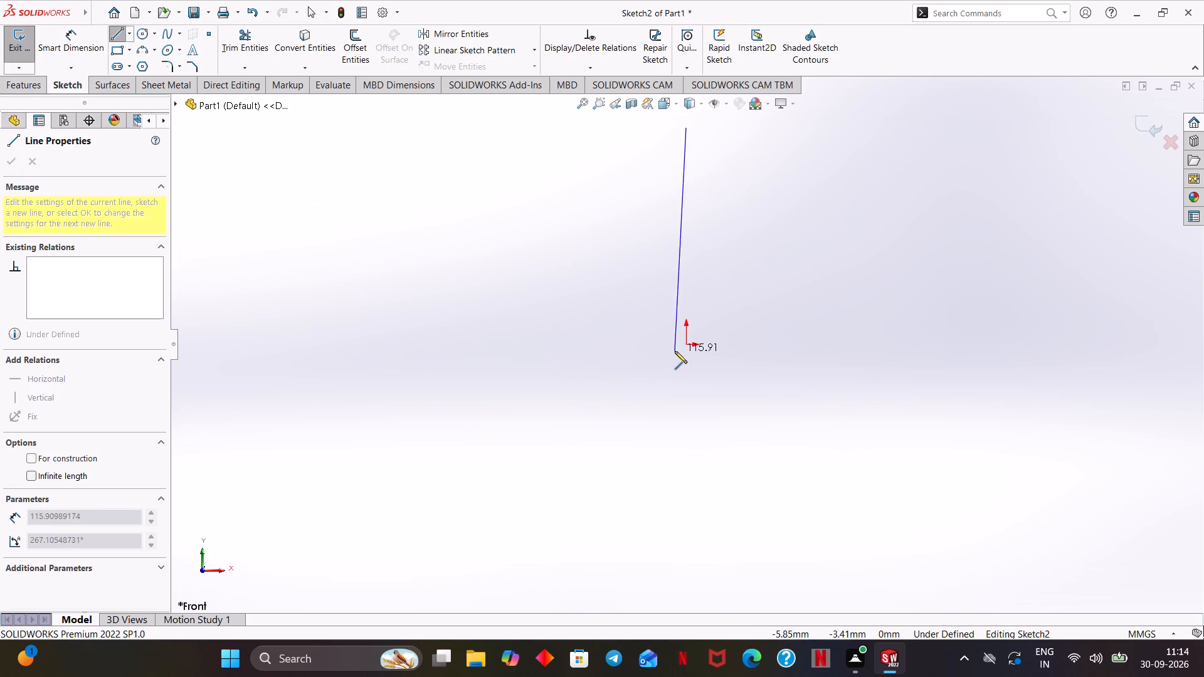
{"action": "left_click", "coordinate": [688, 344]}
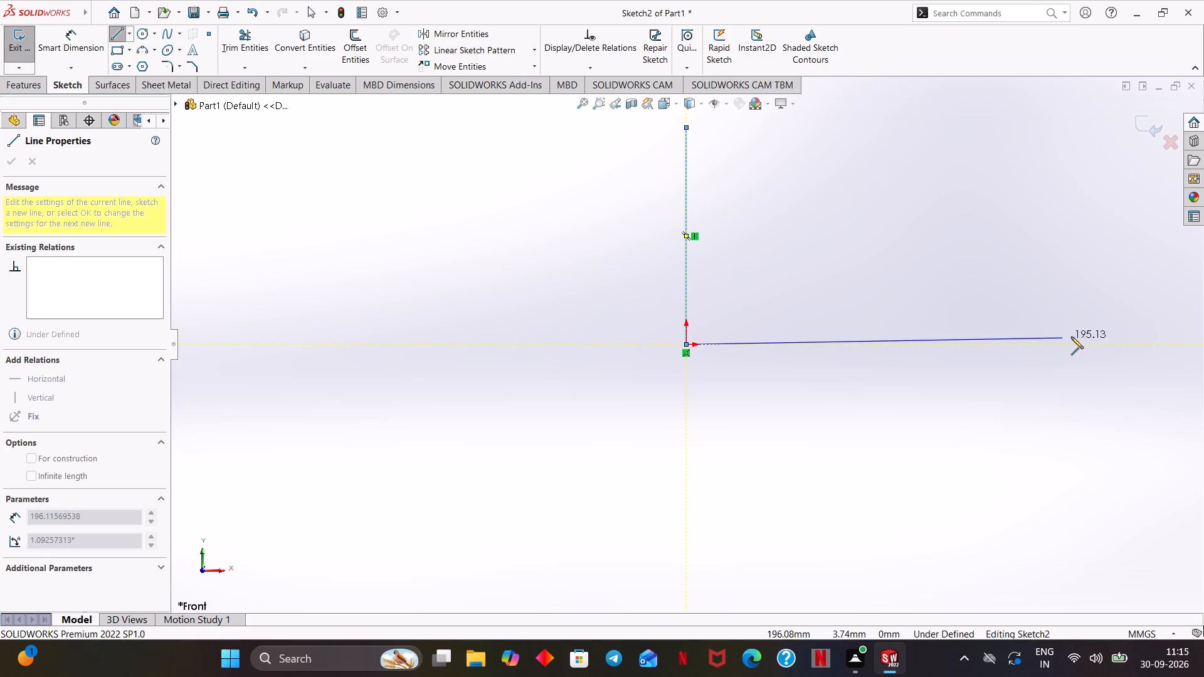
{"action": "left_click", "coordinate": [1125, 344]}
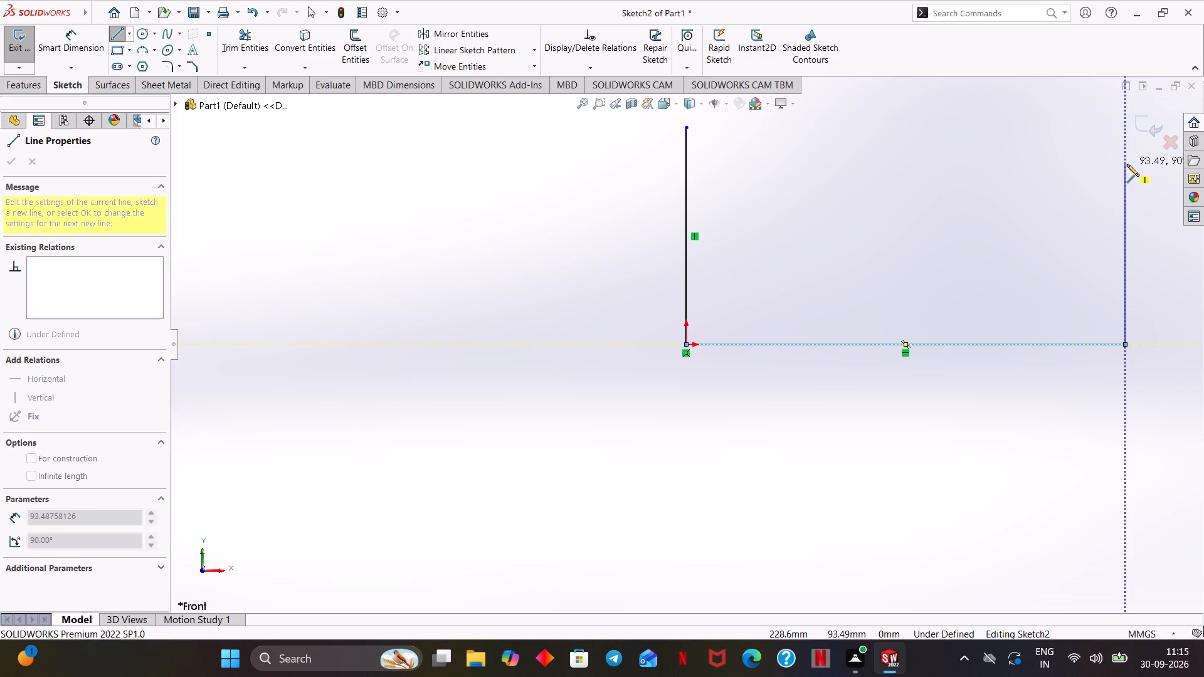
{"action": "left_click", "coordinate": [1125, 138]}
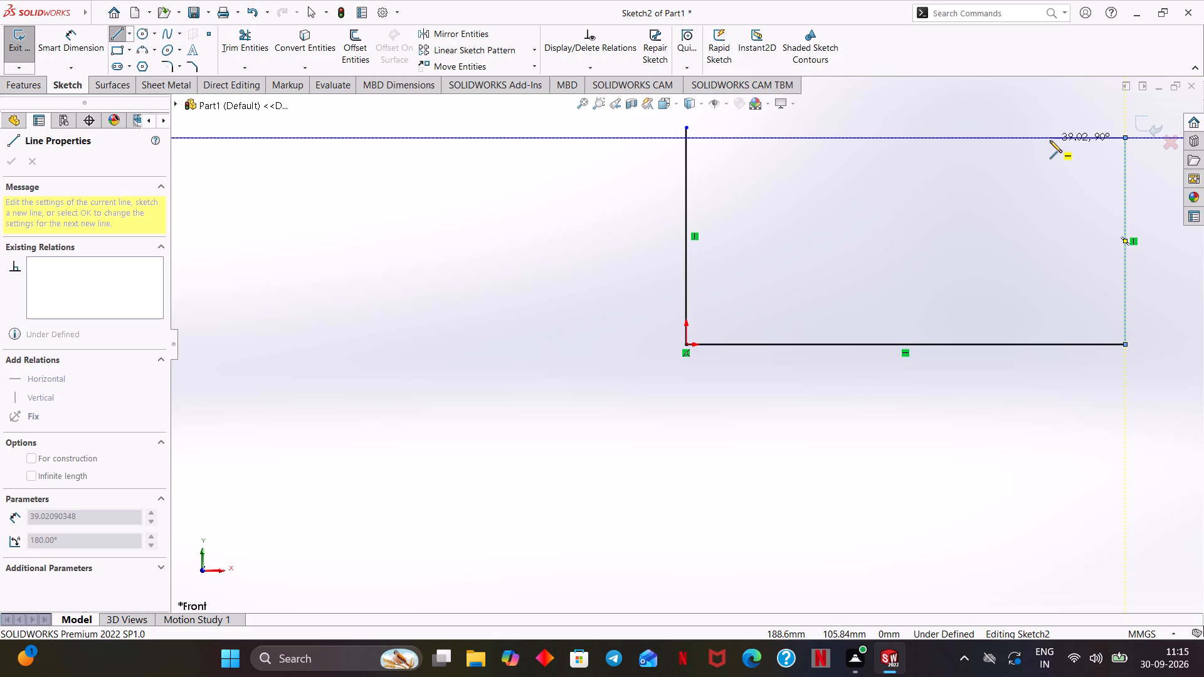
{"action": "left_click", "coordinate": [1048, 140]}
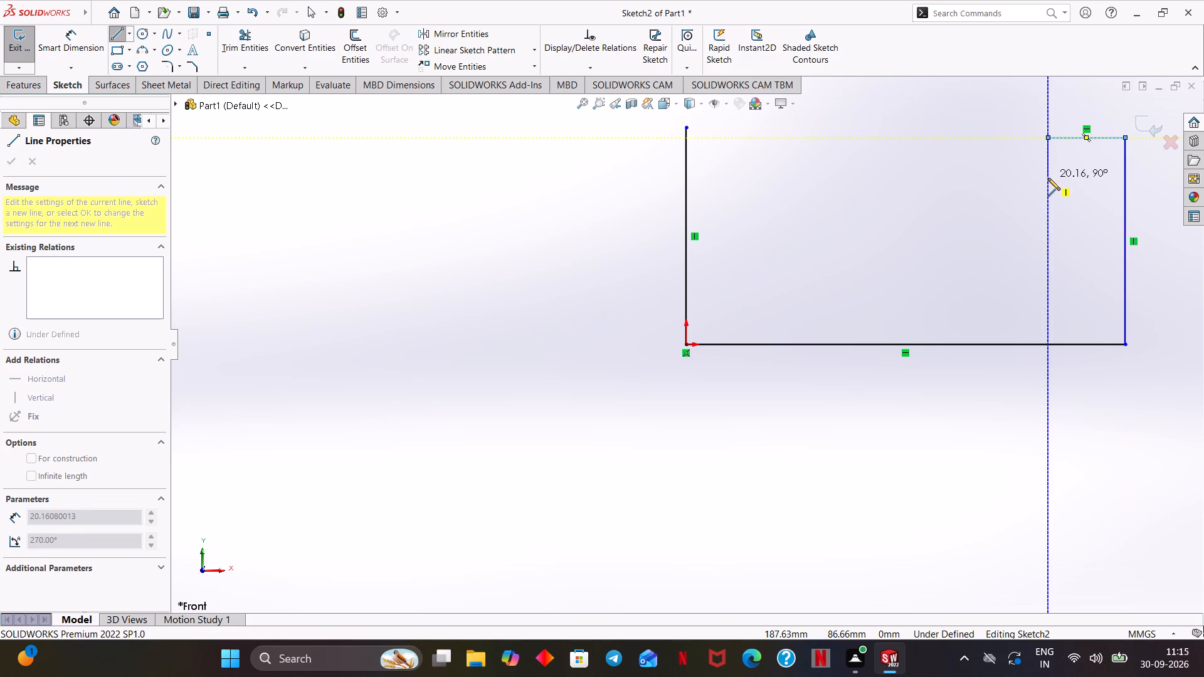
{"action": "left_click", "coordinate": [1047, 168]}
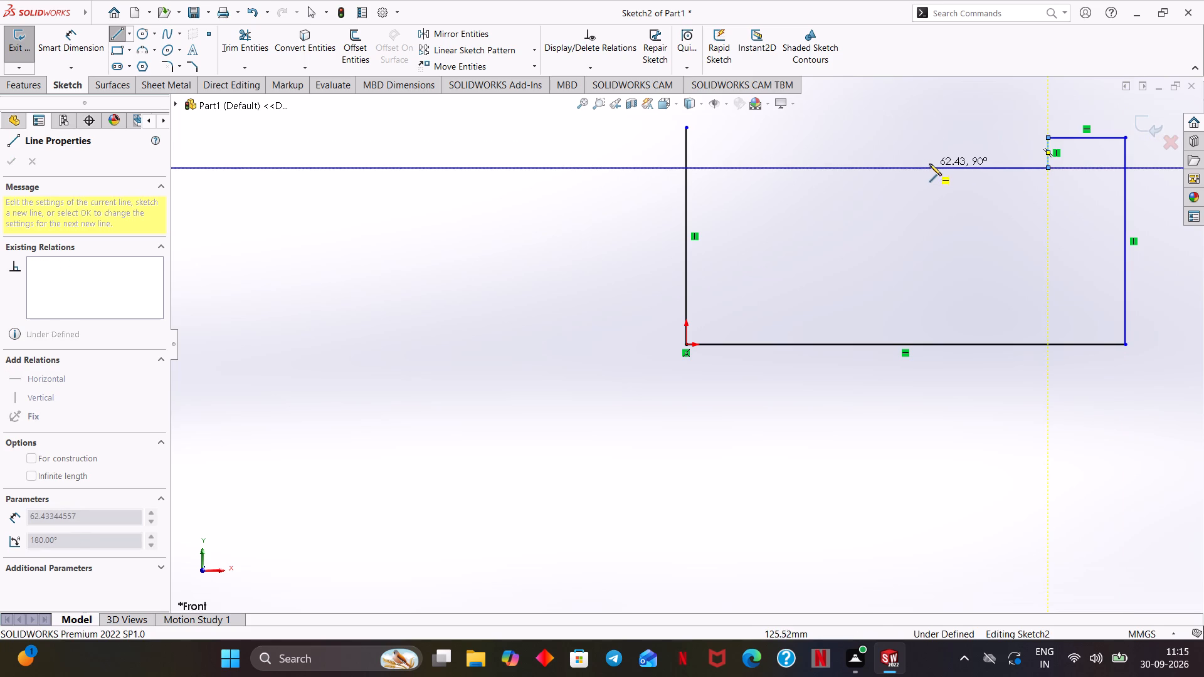
{"action": "left_click", "coordinate": [968, 167]}
{"action": "right_click", "coordinate": [946, 201]}
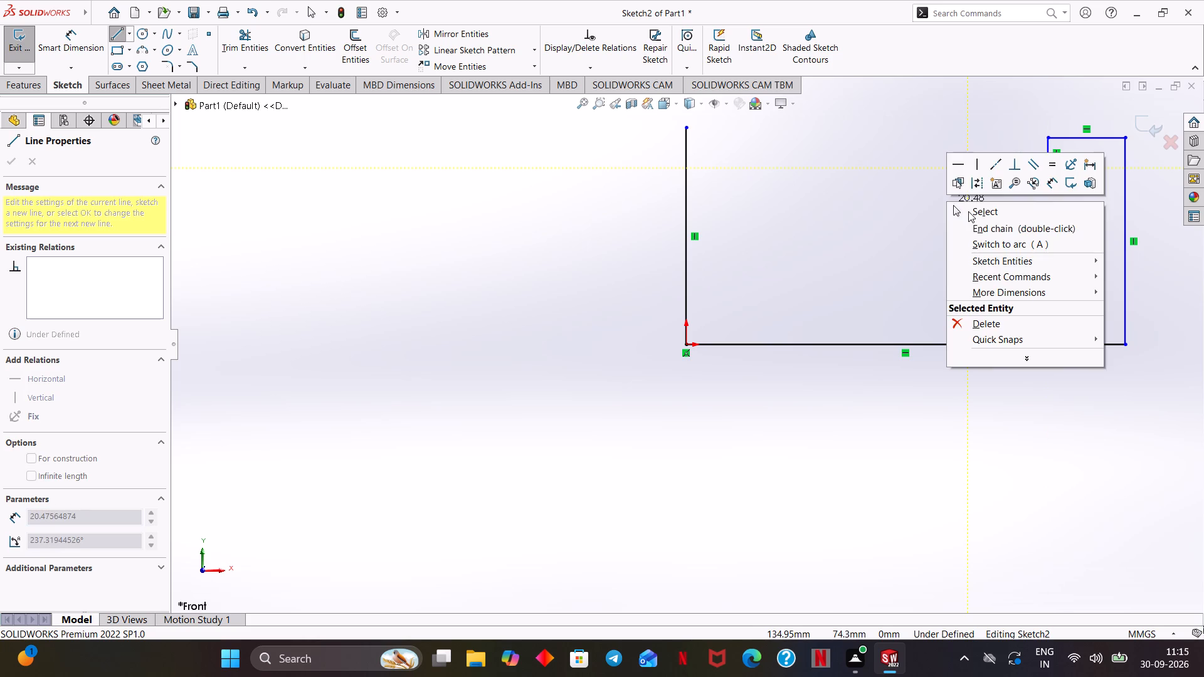
{"action": "left_click", "coordinate": [969, 211]}
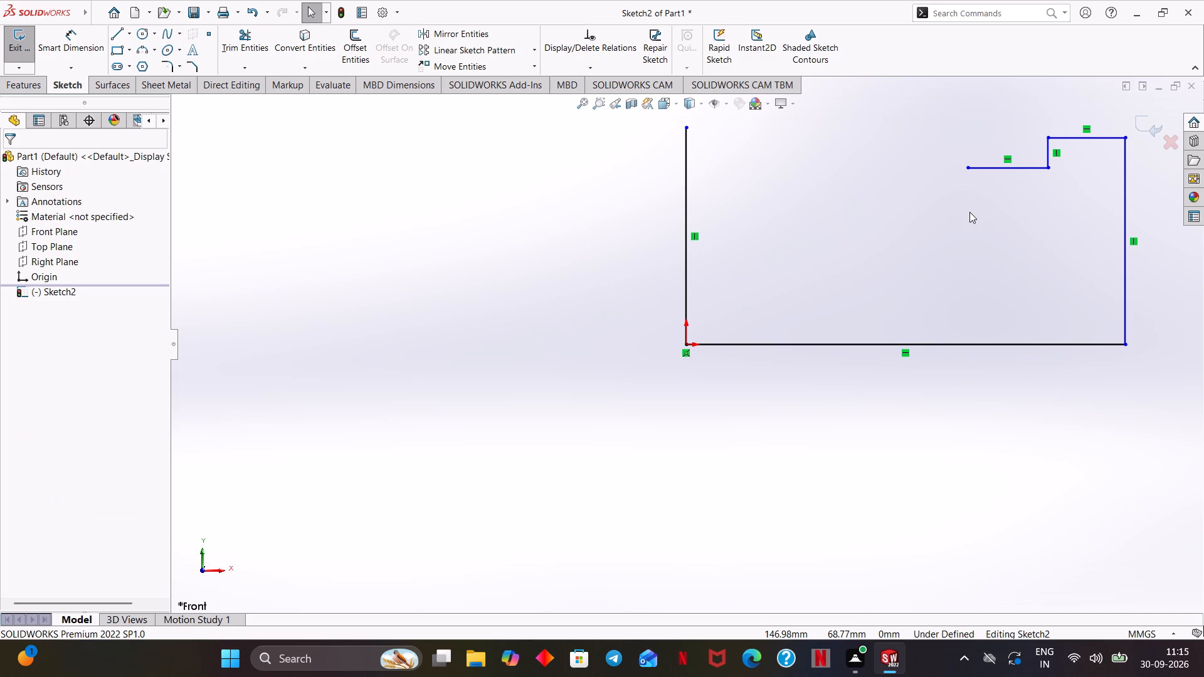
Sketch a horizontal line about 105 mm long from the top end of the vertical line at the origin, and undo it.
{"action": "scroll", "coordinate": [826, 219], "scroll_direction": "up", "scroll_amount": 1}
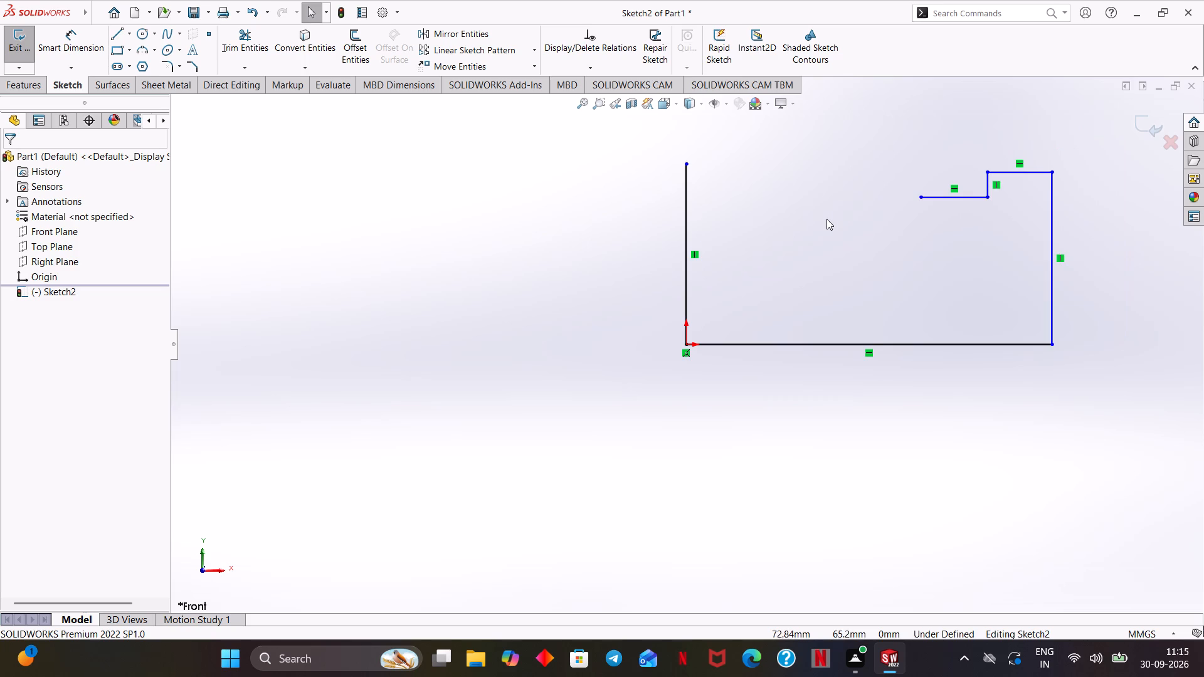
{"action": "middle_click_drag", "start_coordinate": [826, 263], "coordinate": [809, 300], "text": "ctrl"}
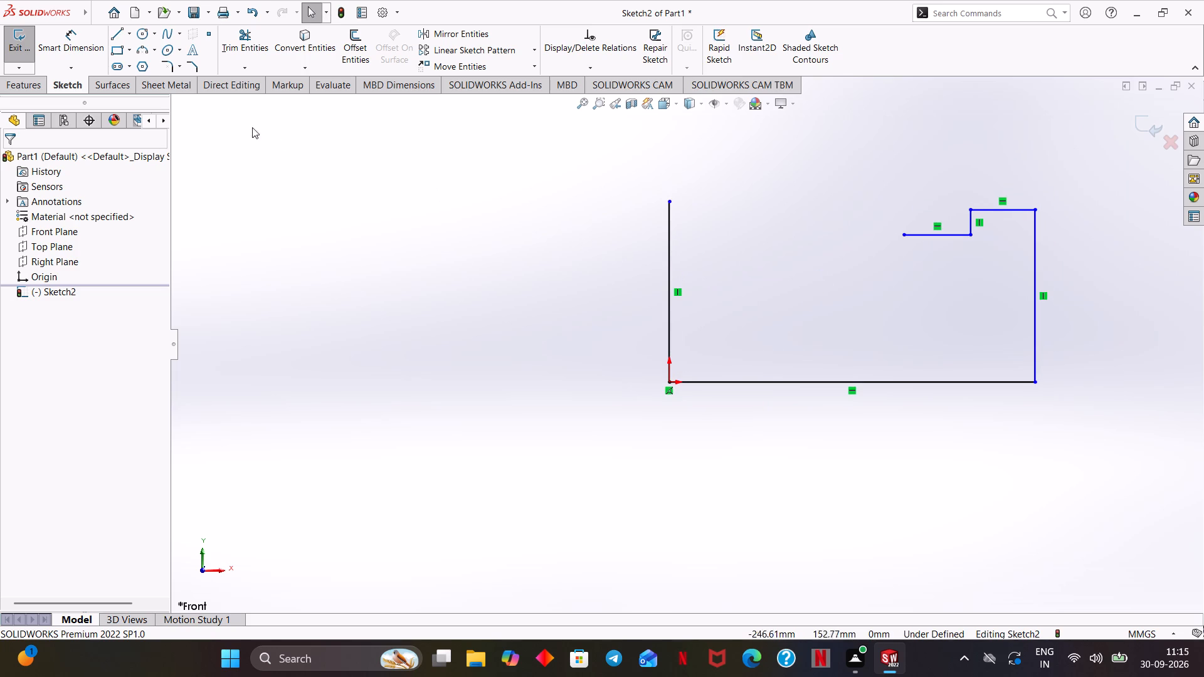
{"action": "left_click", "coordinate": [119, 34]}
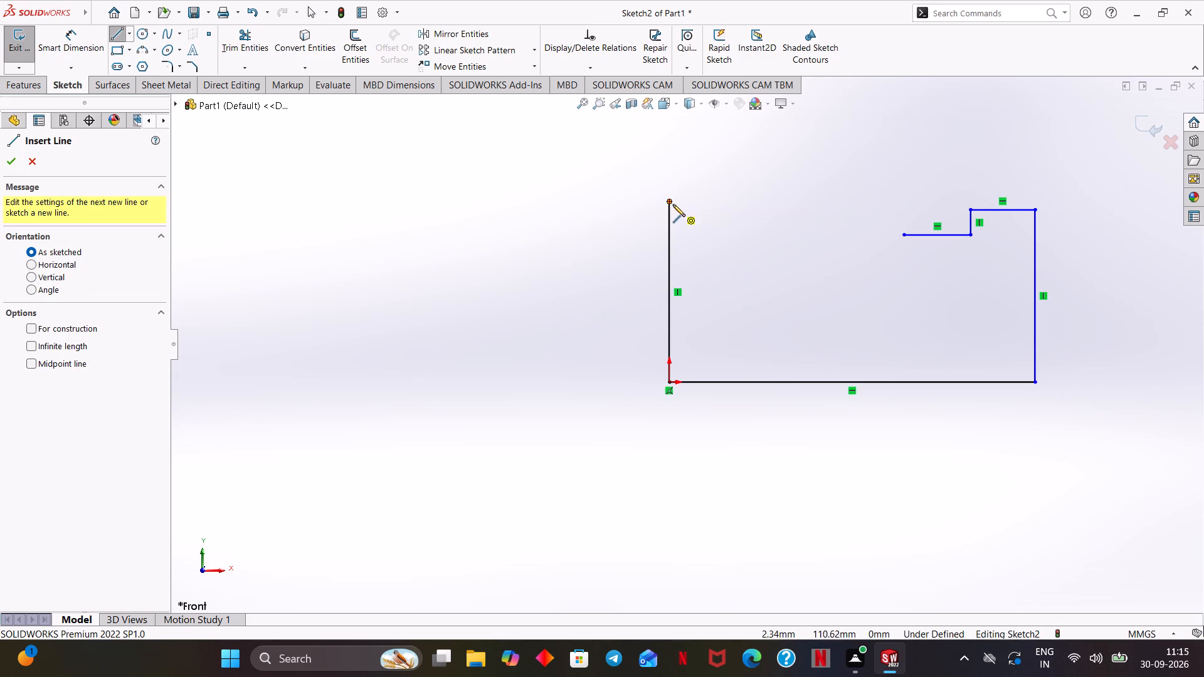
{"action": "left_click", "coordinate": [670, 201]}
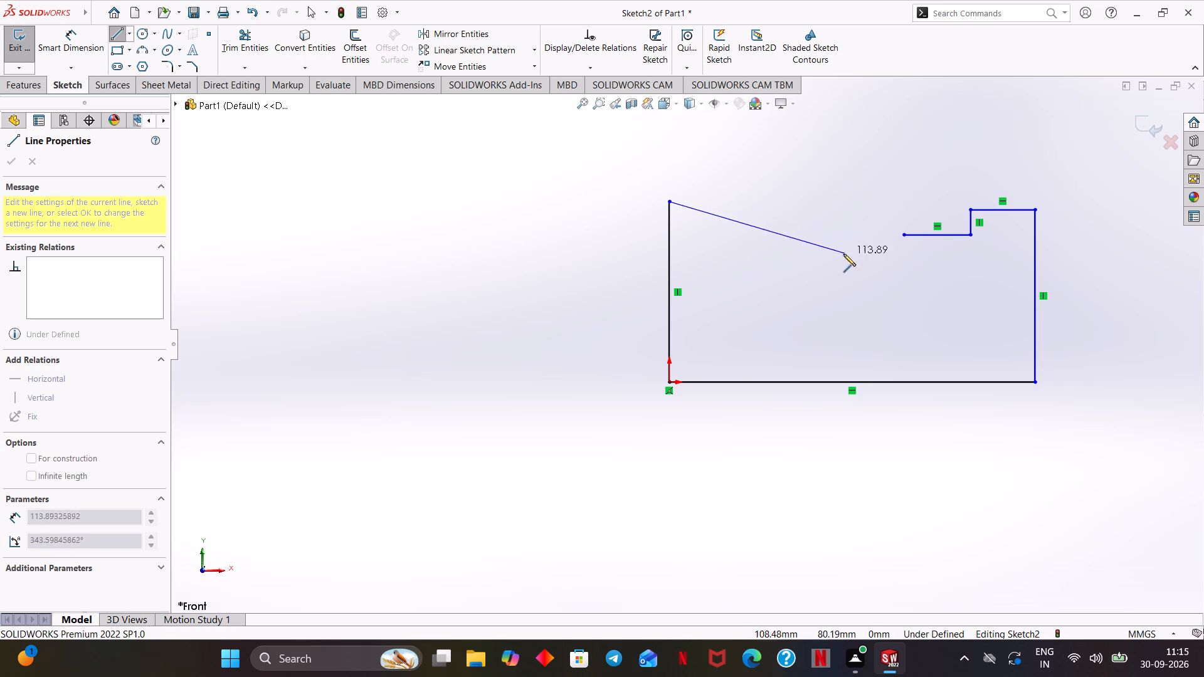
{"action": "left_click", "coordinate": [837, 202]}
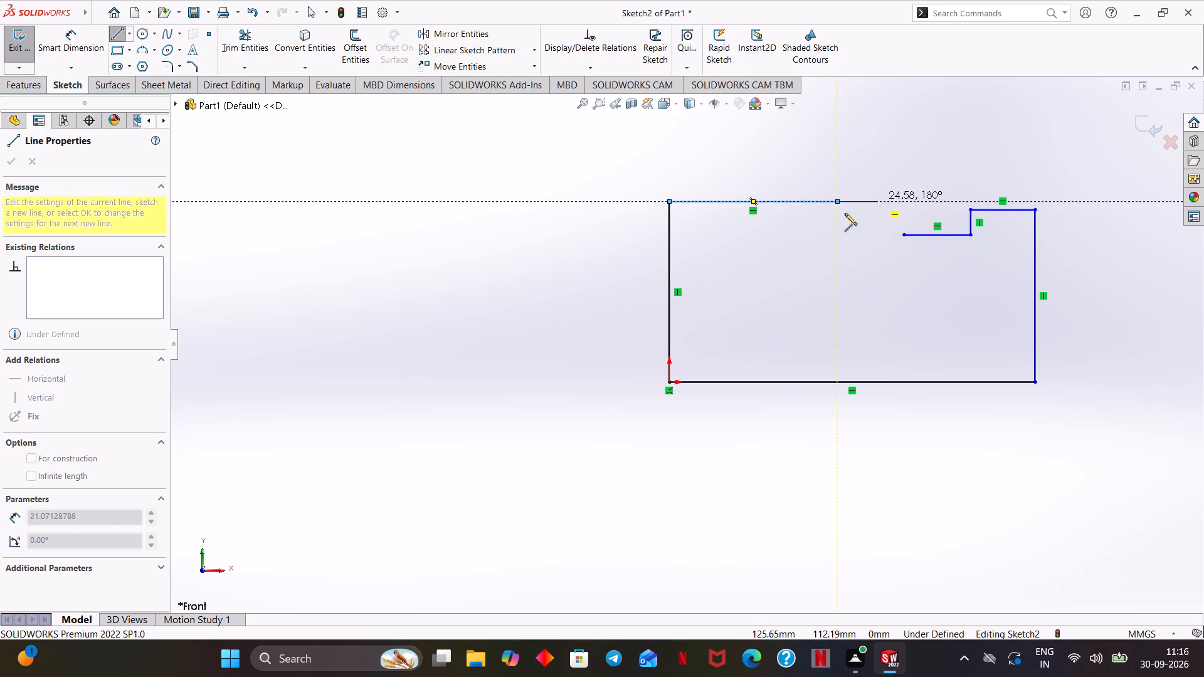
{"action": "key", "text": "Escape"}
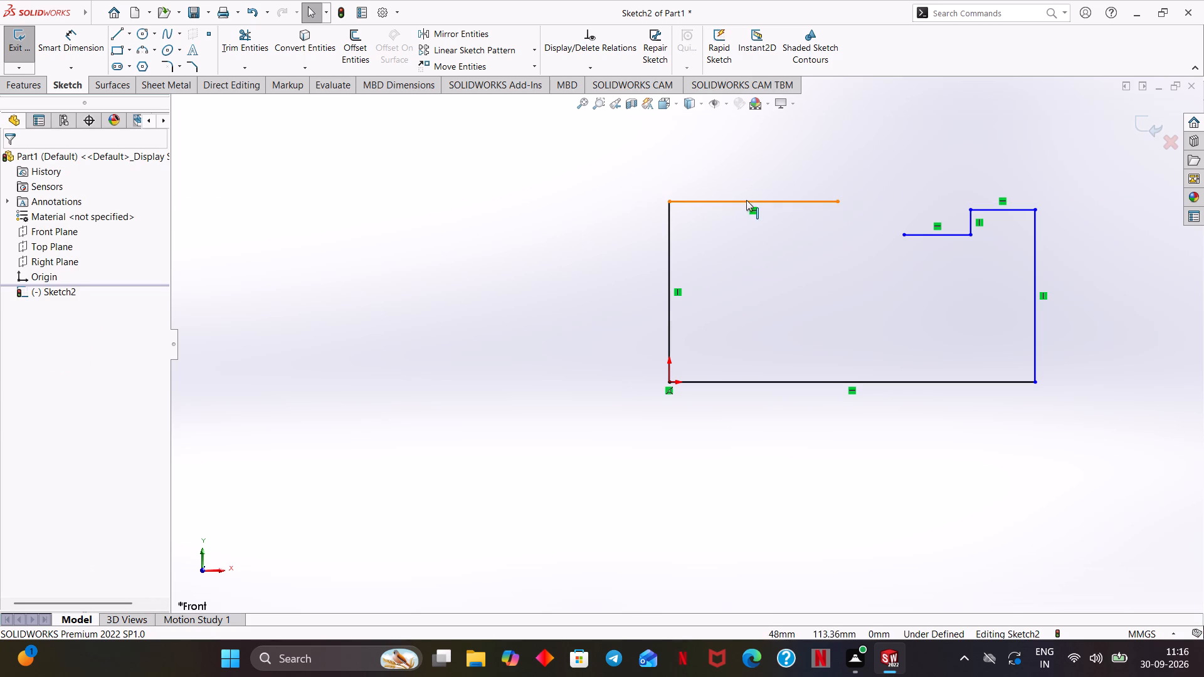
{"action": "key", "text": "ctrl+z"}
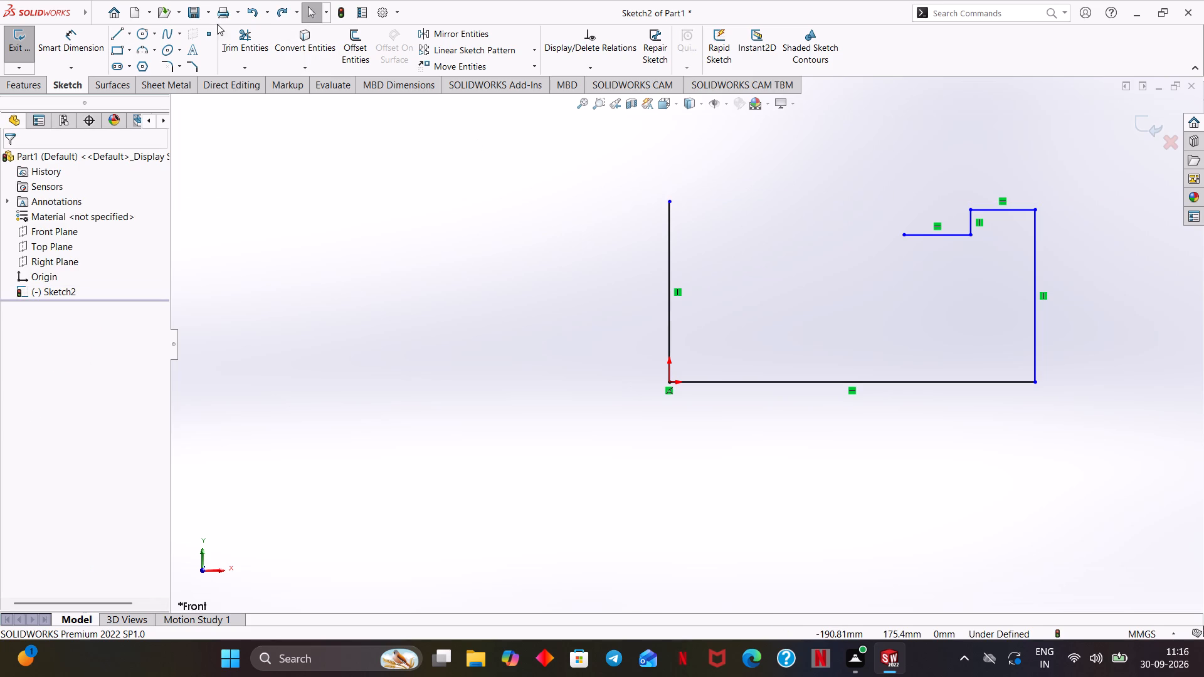
Close the profile with a horizontal line from the top of the origin's vertical line and a sloped line about 38 mm long to the step's open end.
{"action": "left_click", "coordinate": [122, 33]}
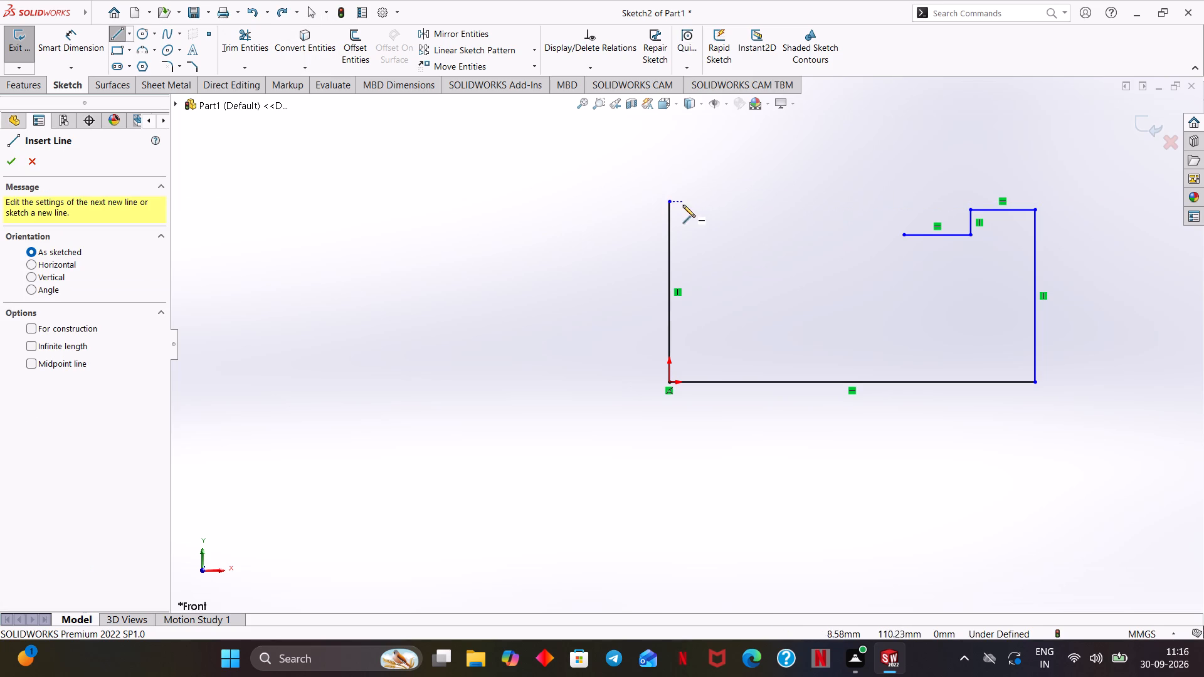
{"action": "left_click", "coordinate": [670, 202]}
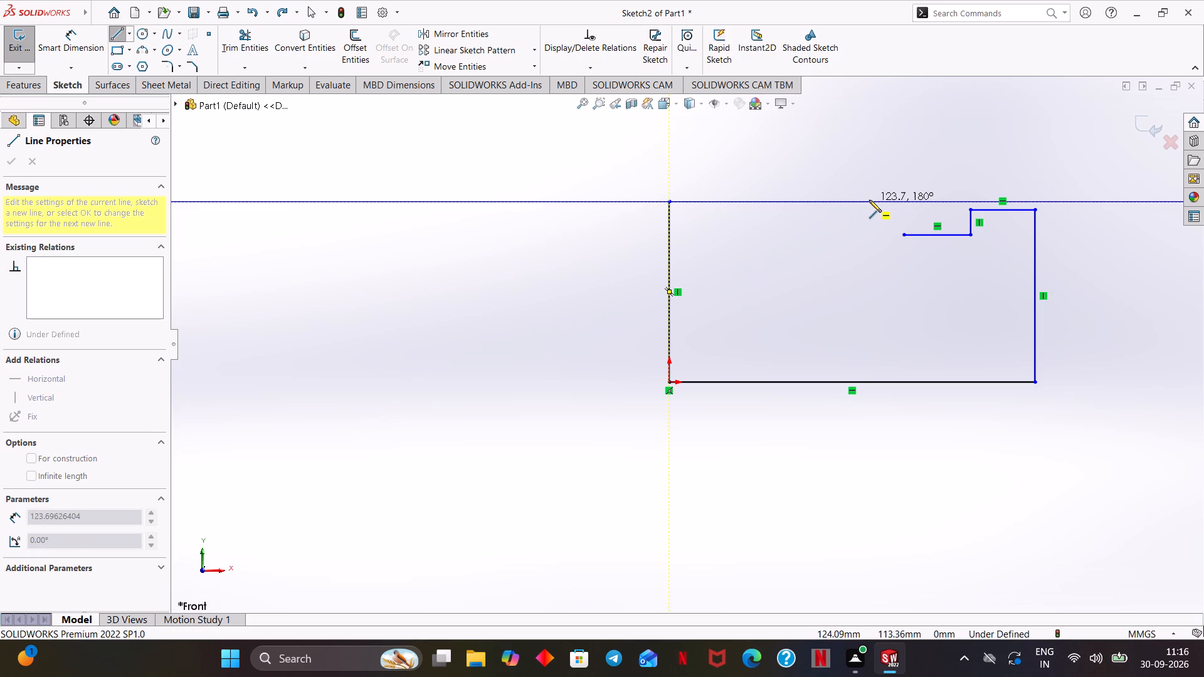
{"action": "left_click", "coordinate": [853, 201]}
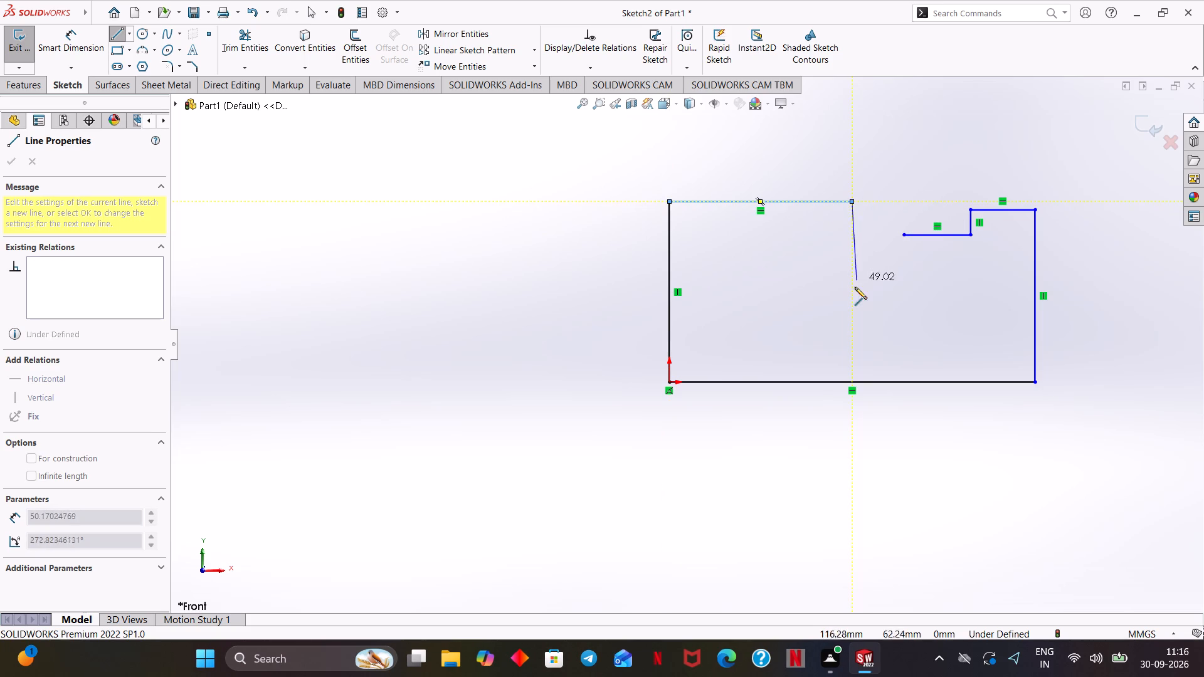
{"action": "left_click", "coordinate": [904, 236]}
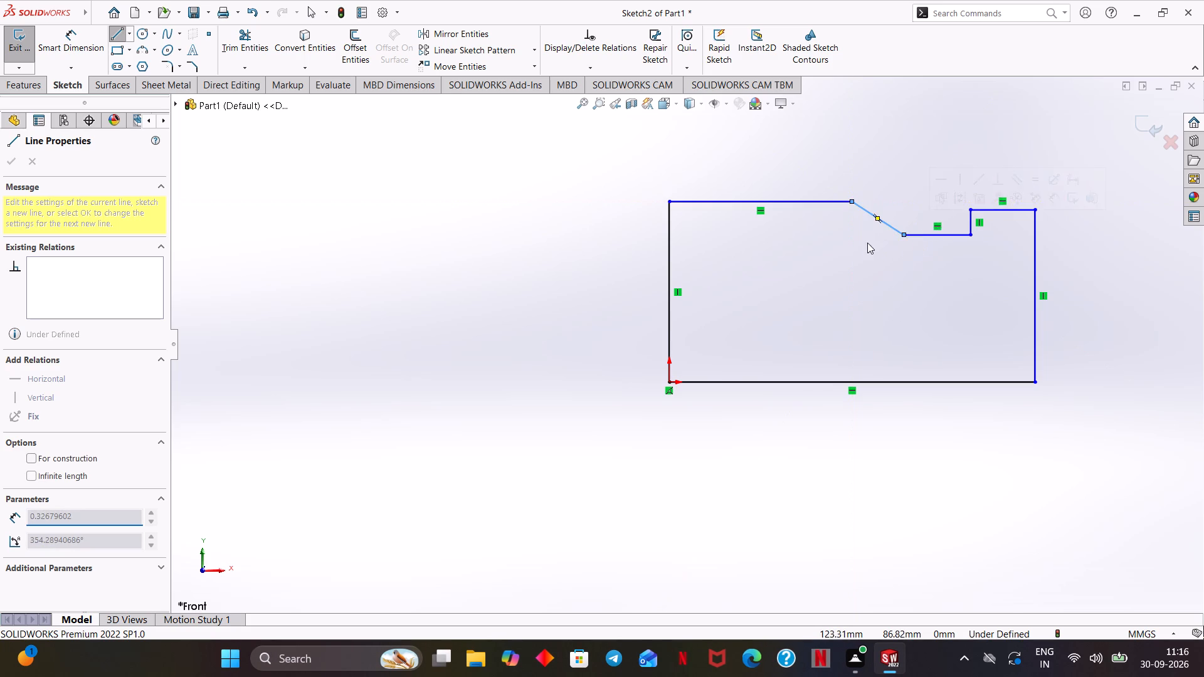
{"action": "right_click", "coordinate": [867, 243]}
{"action": "left_click", "coordinate": [887, 255]}
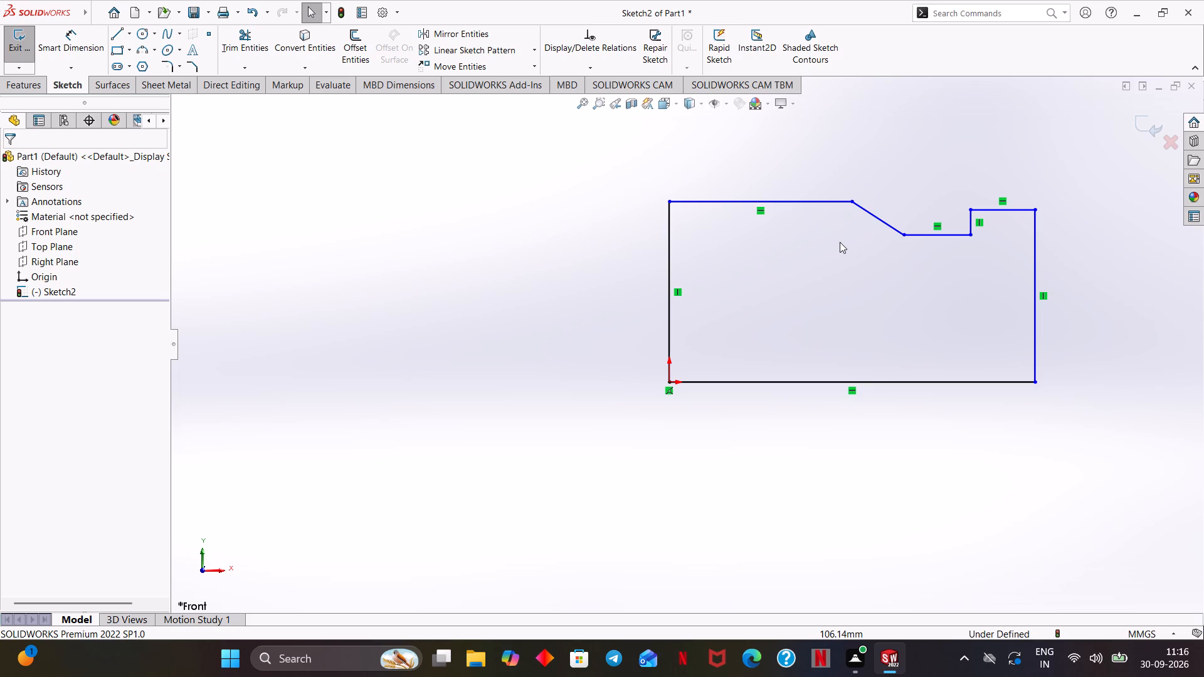
Undo the sloped line and the top horizontal line that close the profile.
{"action": "middle_click_drag", "start_coordinate": [798, 347], "coordinate": [698, 359], "text": "ctrl"}
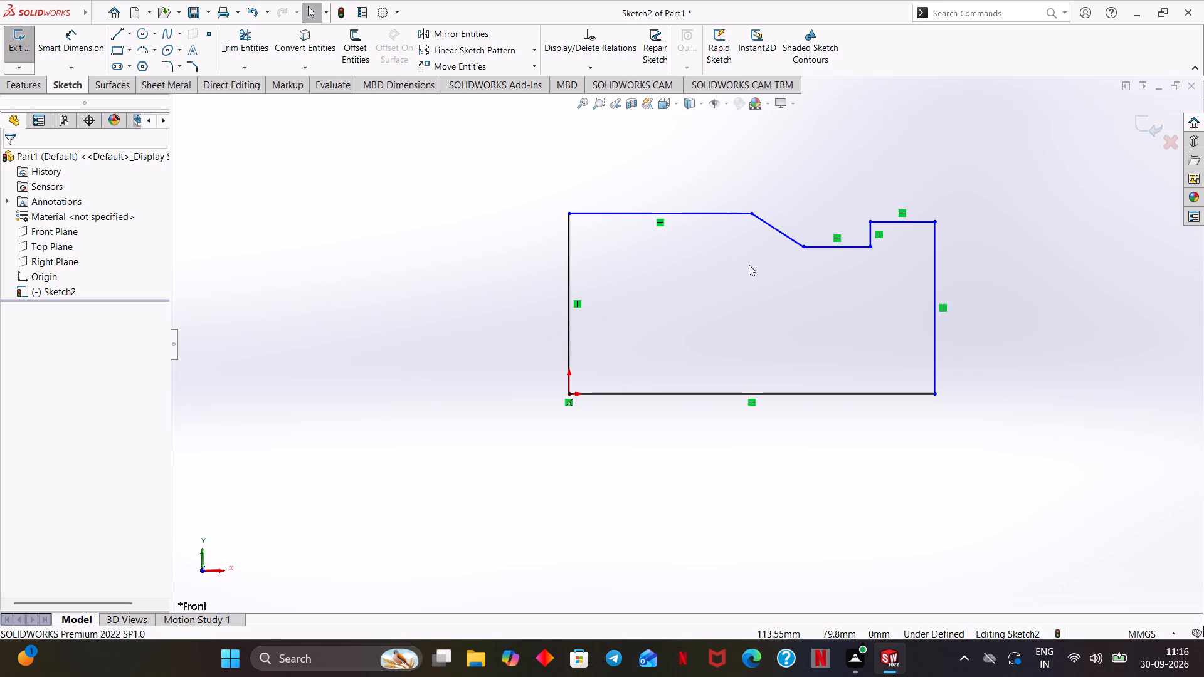
{"action": "left_click", "coordinate": [766, 224]}
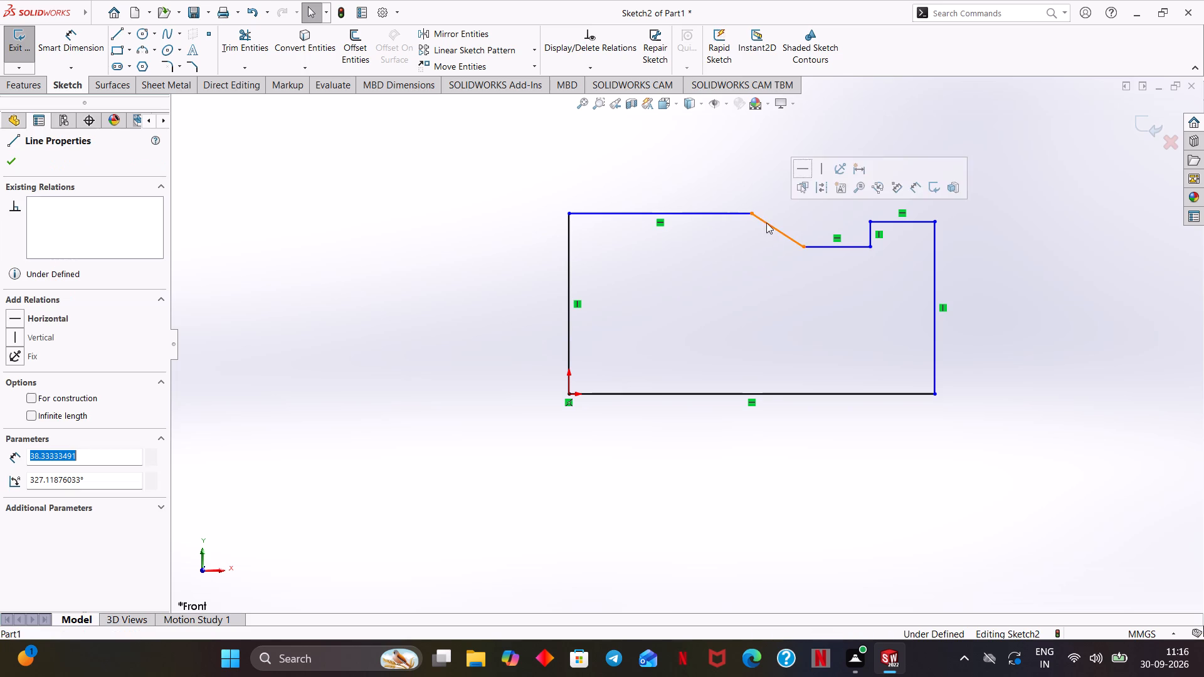
{"action": "key", "text": "Delete"}
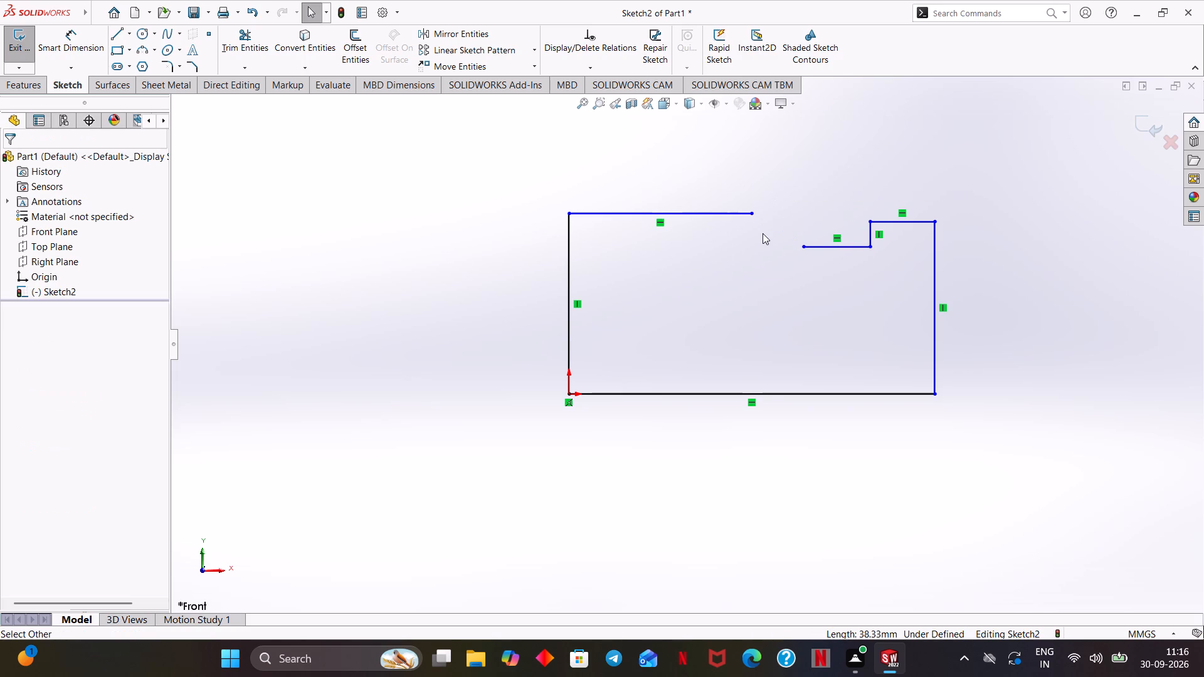
{"action": "key", "text": "ctrl+z"}
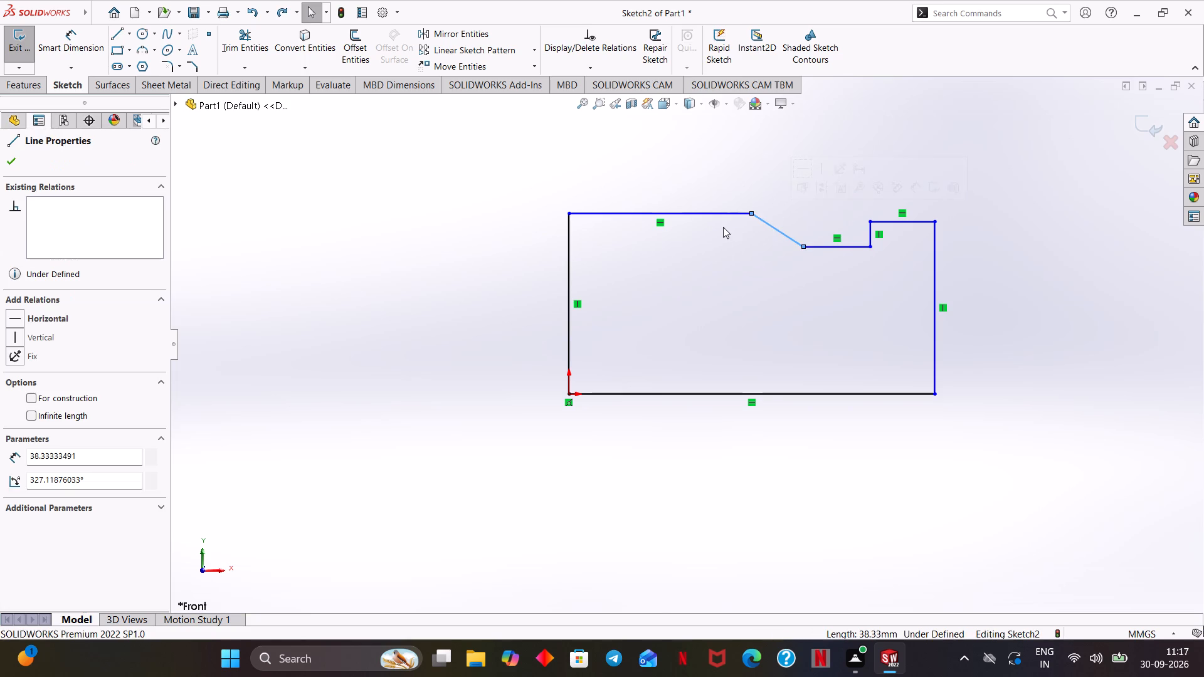
{"action": "key", "text": "ctrl+z"}
{"action": "key", "text": "ctrl+z"}
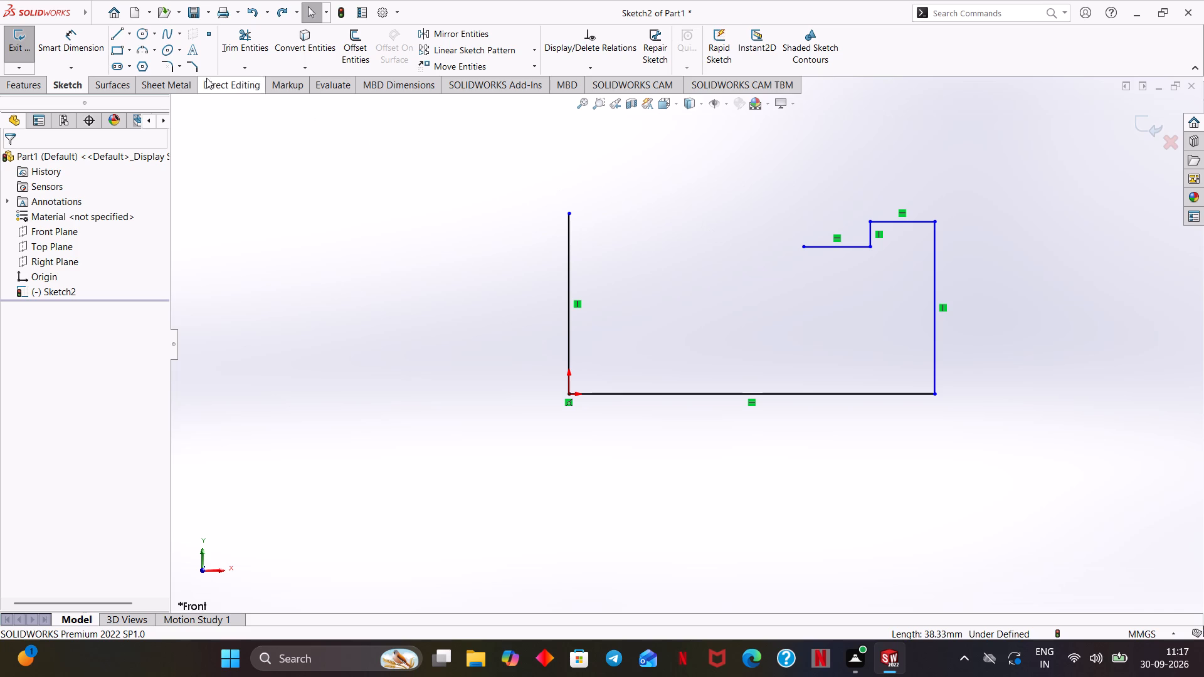
Sketch a horizontal line about 94 mm long from the top end of the vertical line at the origin.
{"action": "left_click", "coordinate": [117, 36]}
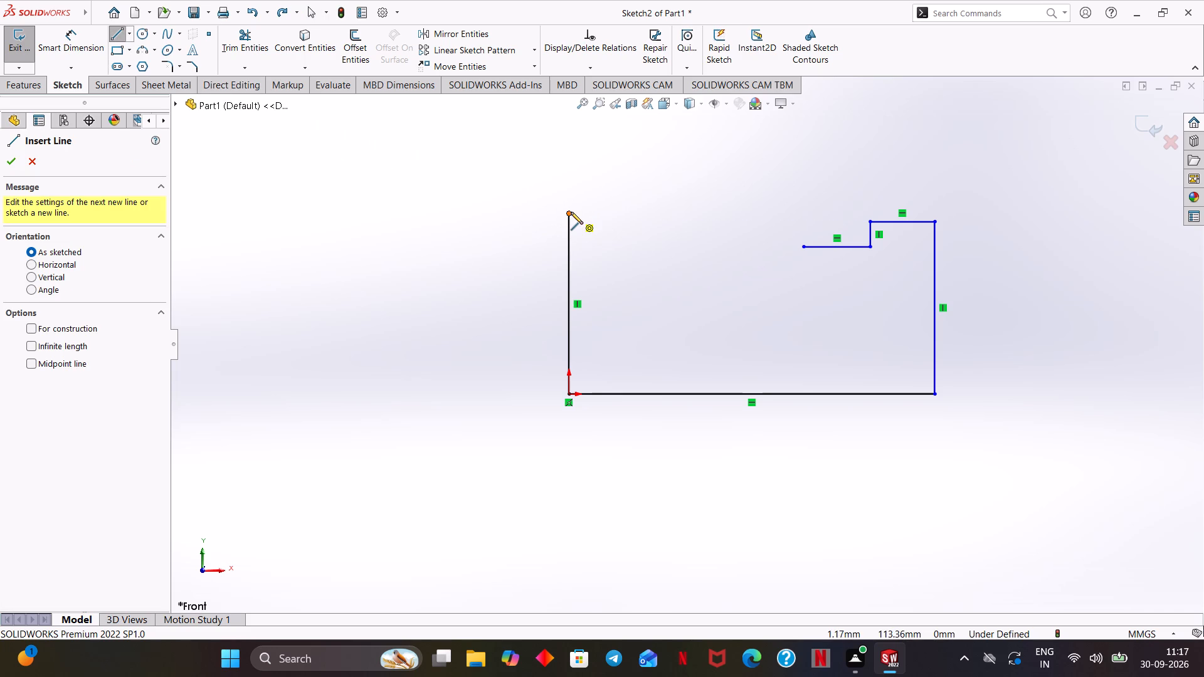
{"action": "left_click", "coordinate": [569, 212]}
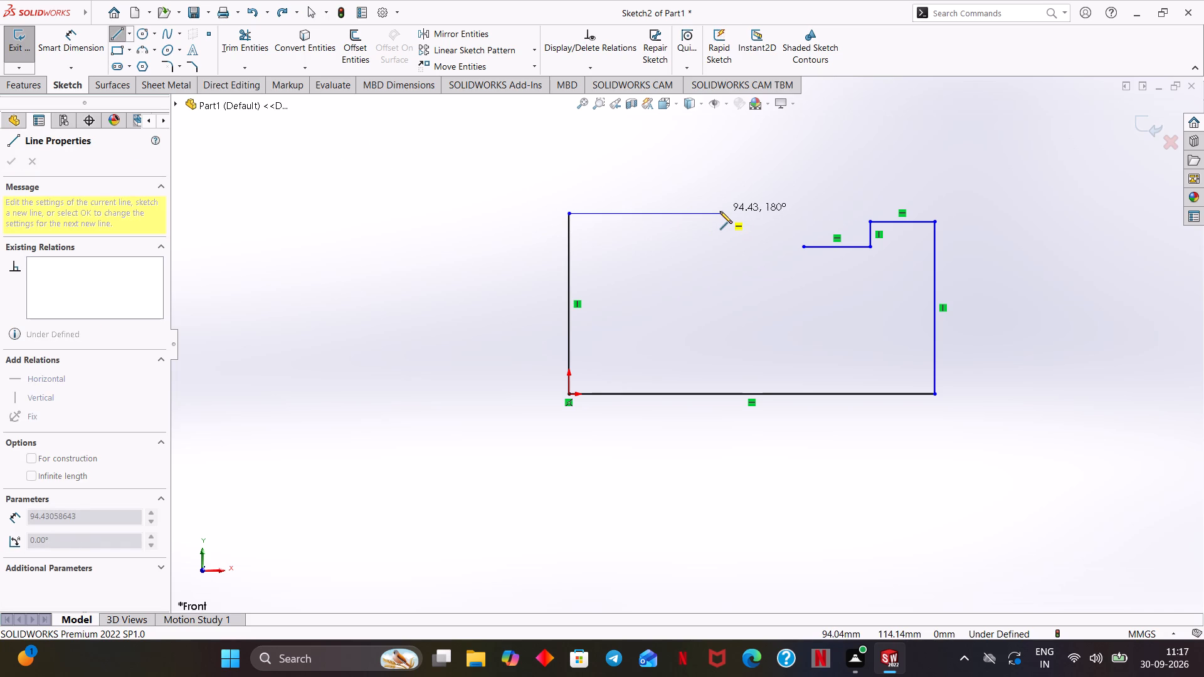
{"action": "left_click", "coordinate": [720, 211]}
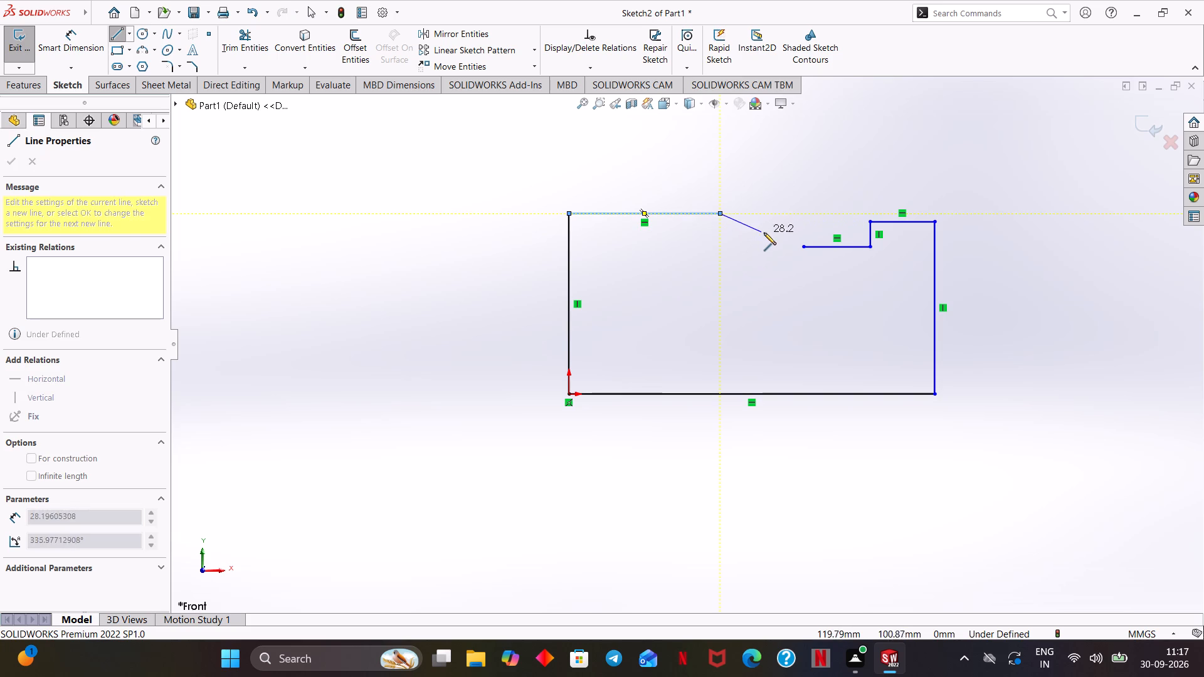
{"action": "right_click", "coordinate": [621, 181]}
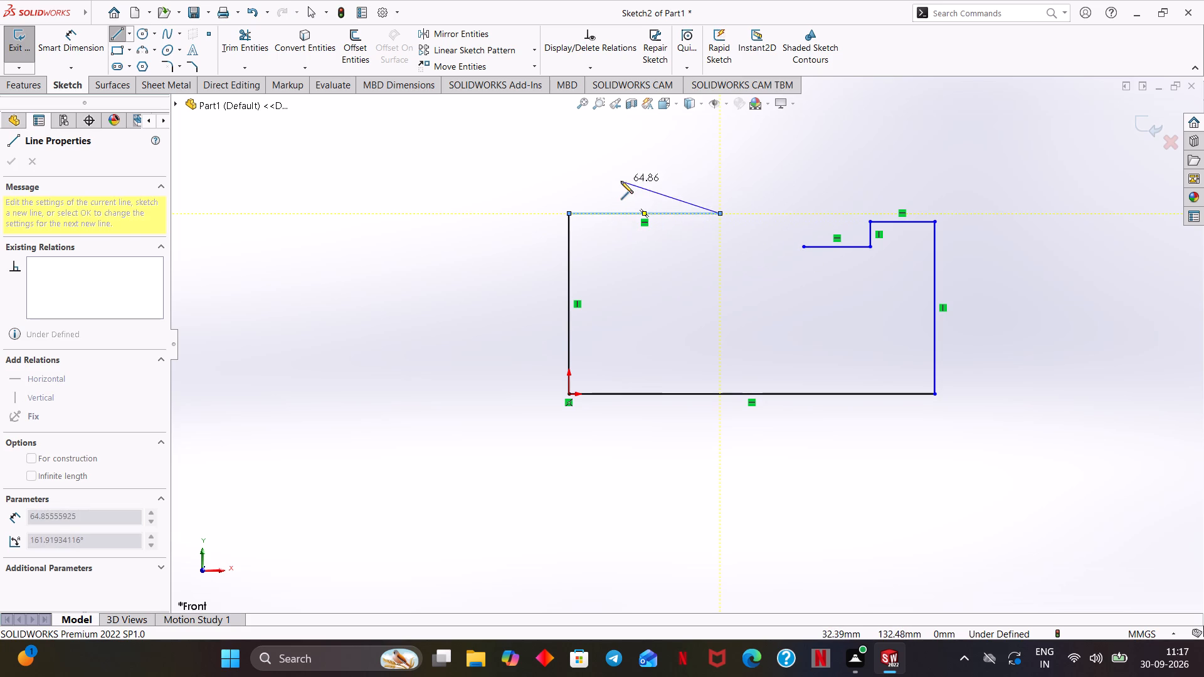
{"action": "left_click", "coordinate": [663, 187]}
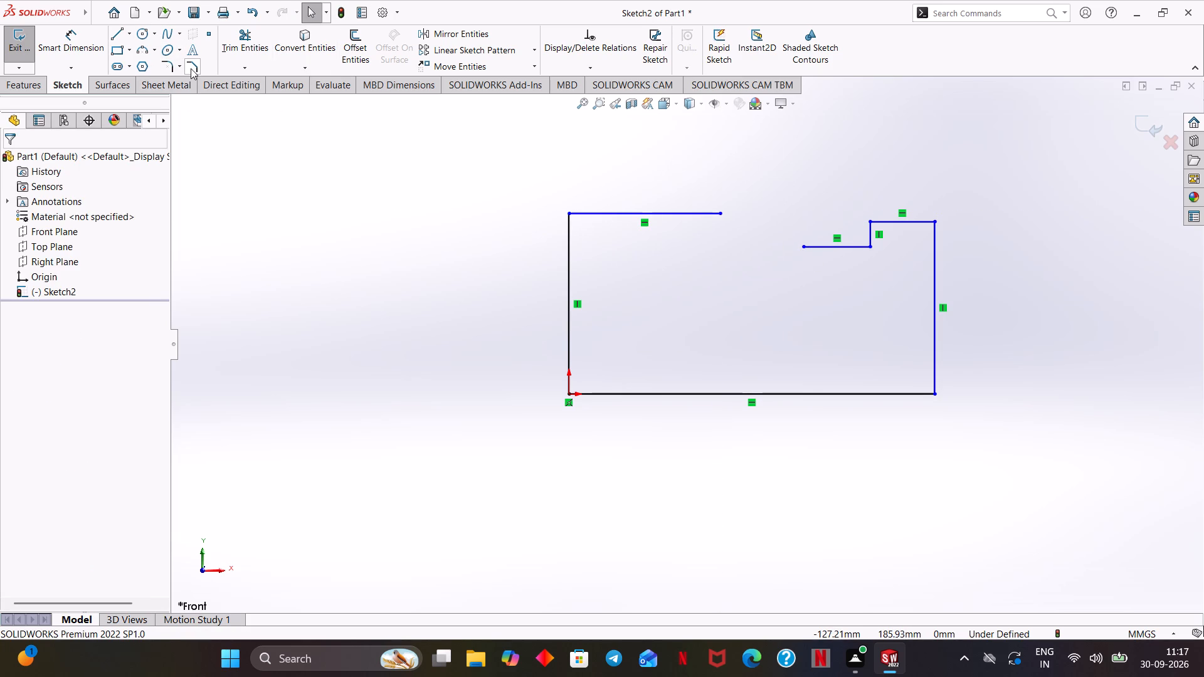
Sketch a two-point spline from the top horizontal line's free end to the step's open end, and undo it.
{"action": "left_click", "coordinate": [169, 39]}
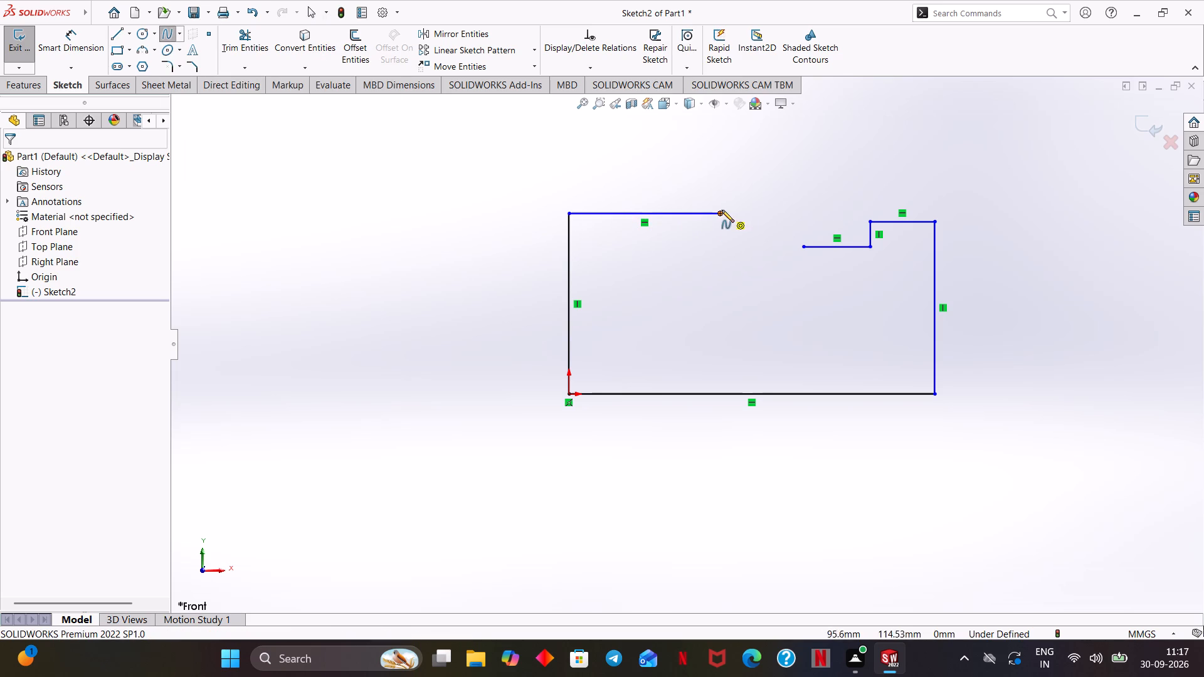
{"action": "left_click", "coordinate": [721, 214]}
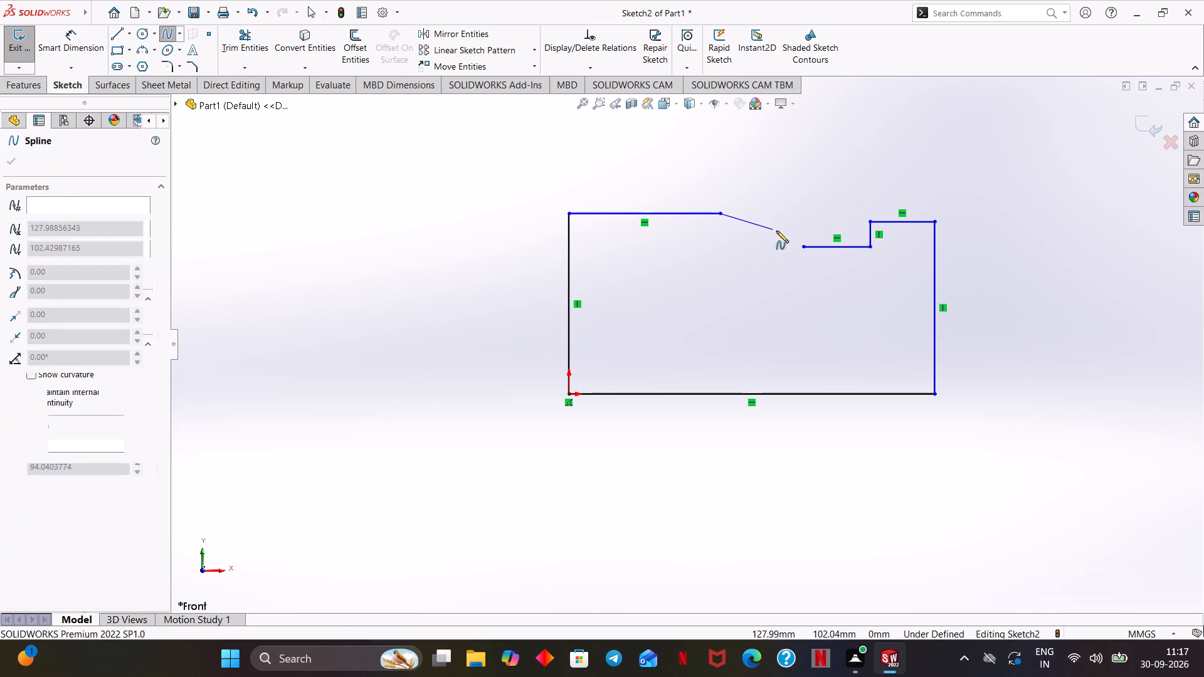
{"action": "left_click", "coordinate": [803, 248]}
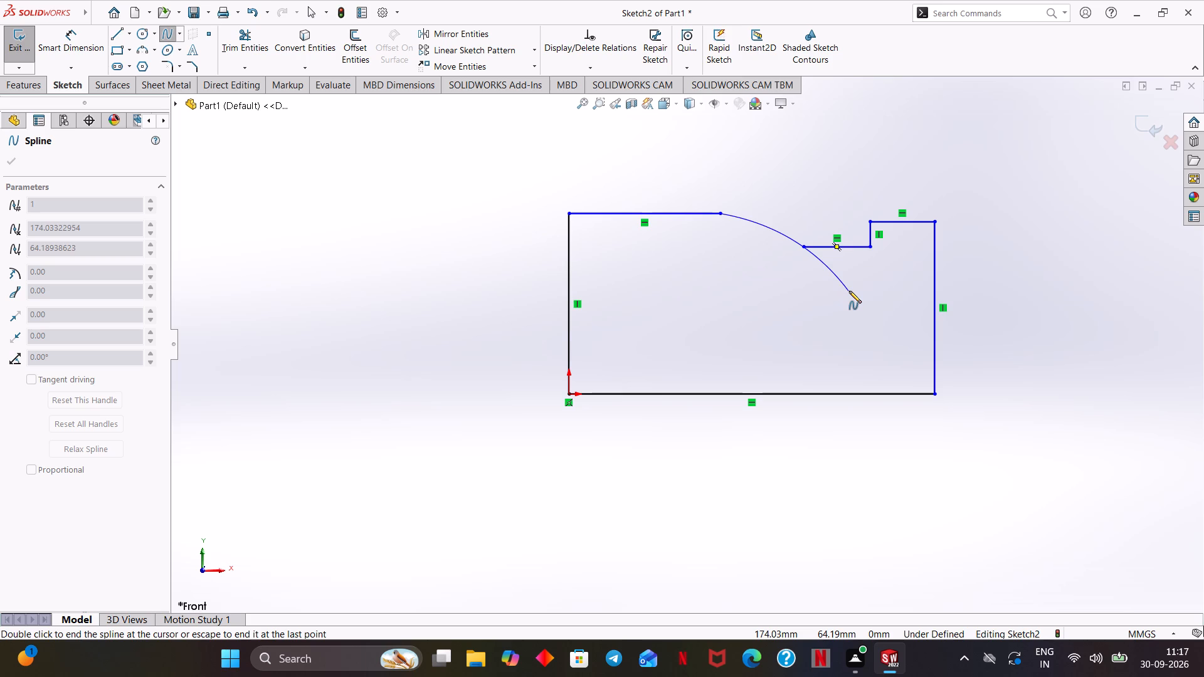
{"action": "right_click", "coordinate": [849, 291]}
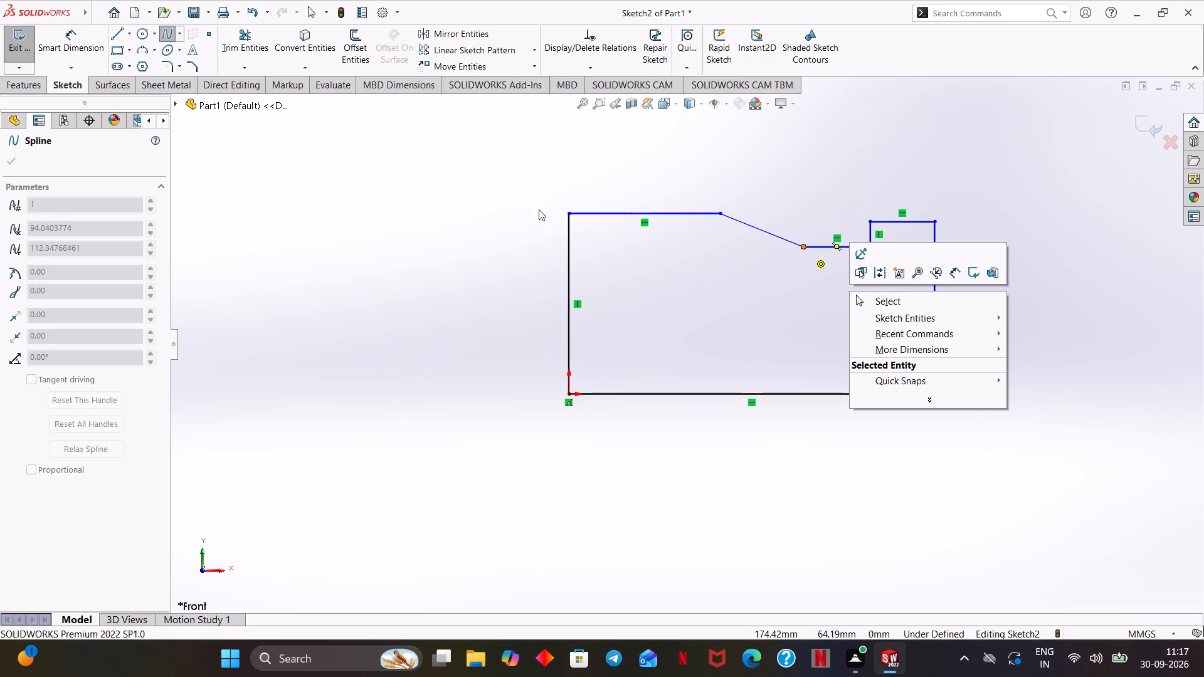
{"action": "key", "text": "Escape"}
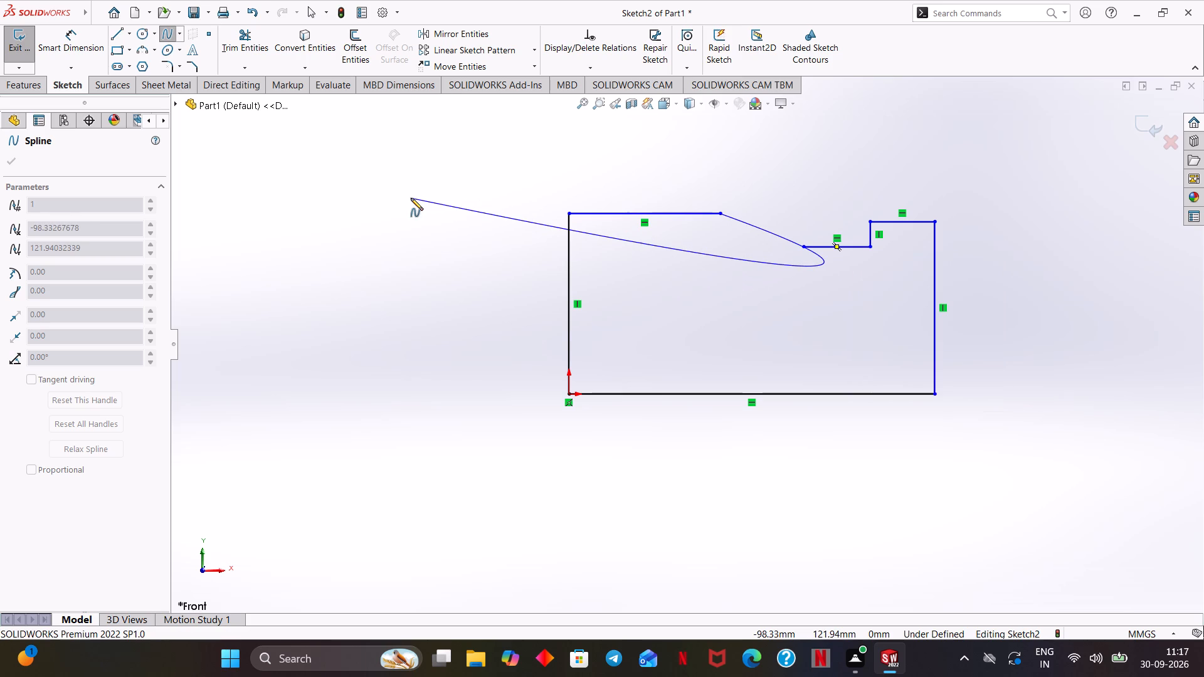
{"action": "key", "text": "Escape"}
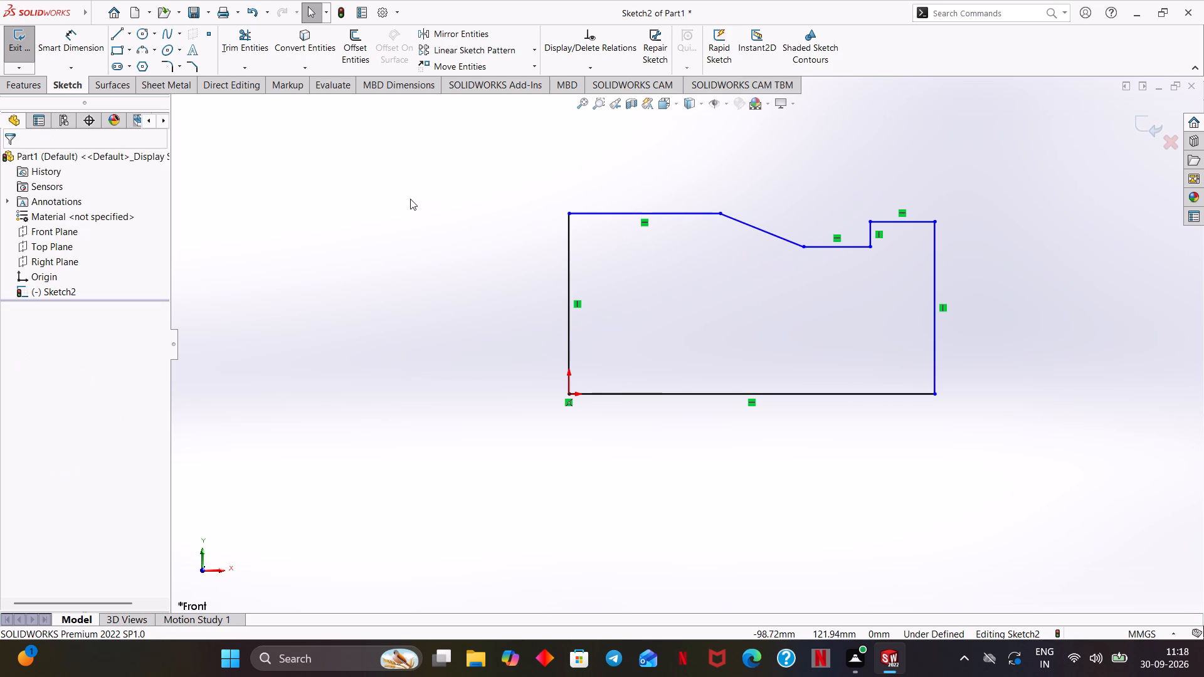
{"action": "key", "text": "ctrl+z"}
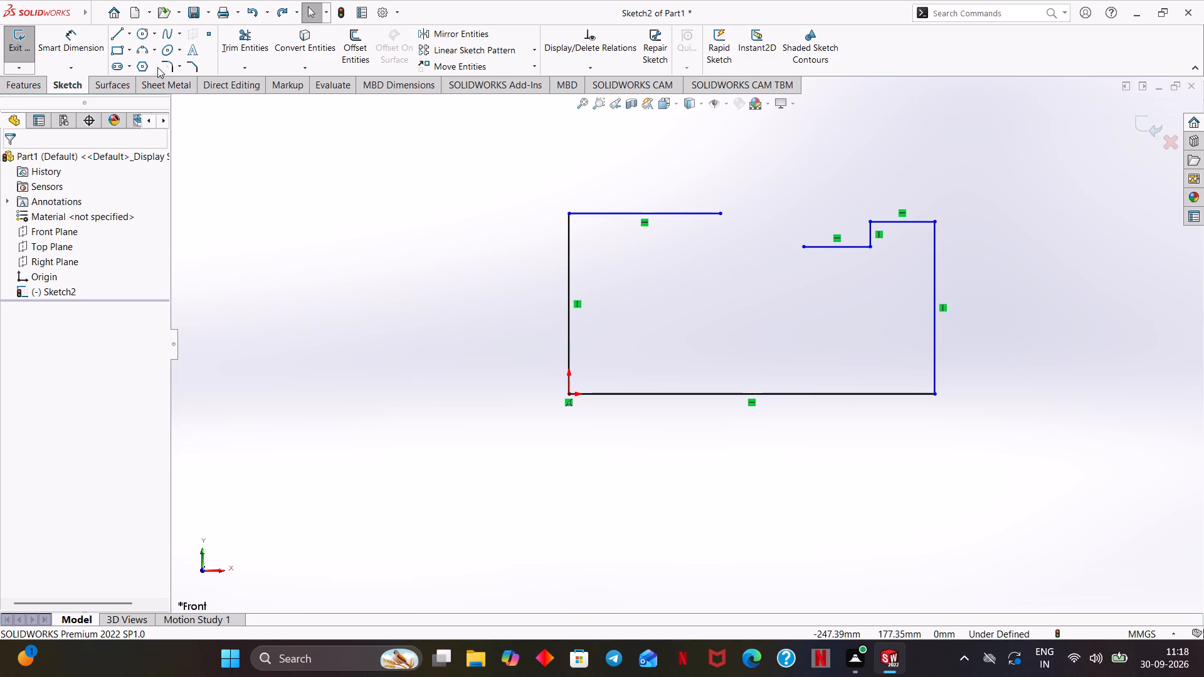
Close the profile with an outward-bulging 3 Point Arc, about 40 mm radius, from the top horizontal line's free end to the step's open end.
{"action": "left_click", "coordinate": [154, 55]}
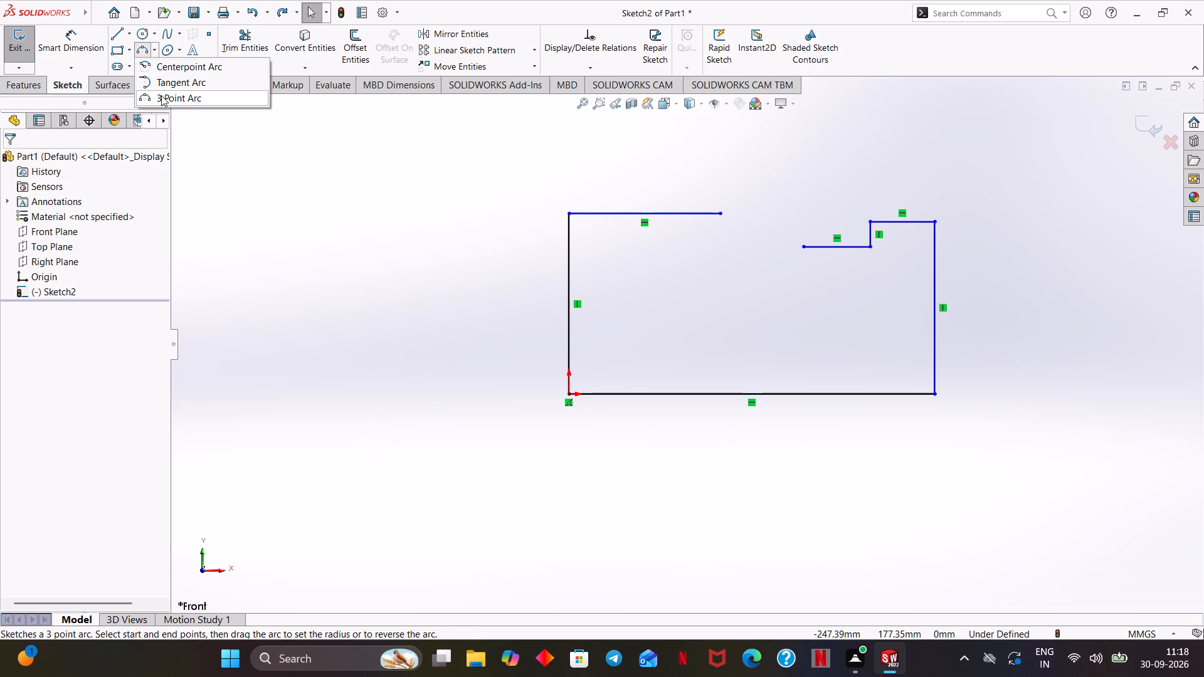
{"action": "left_click", "coordinate": [161, 95]}
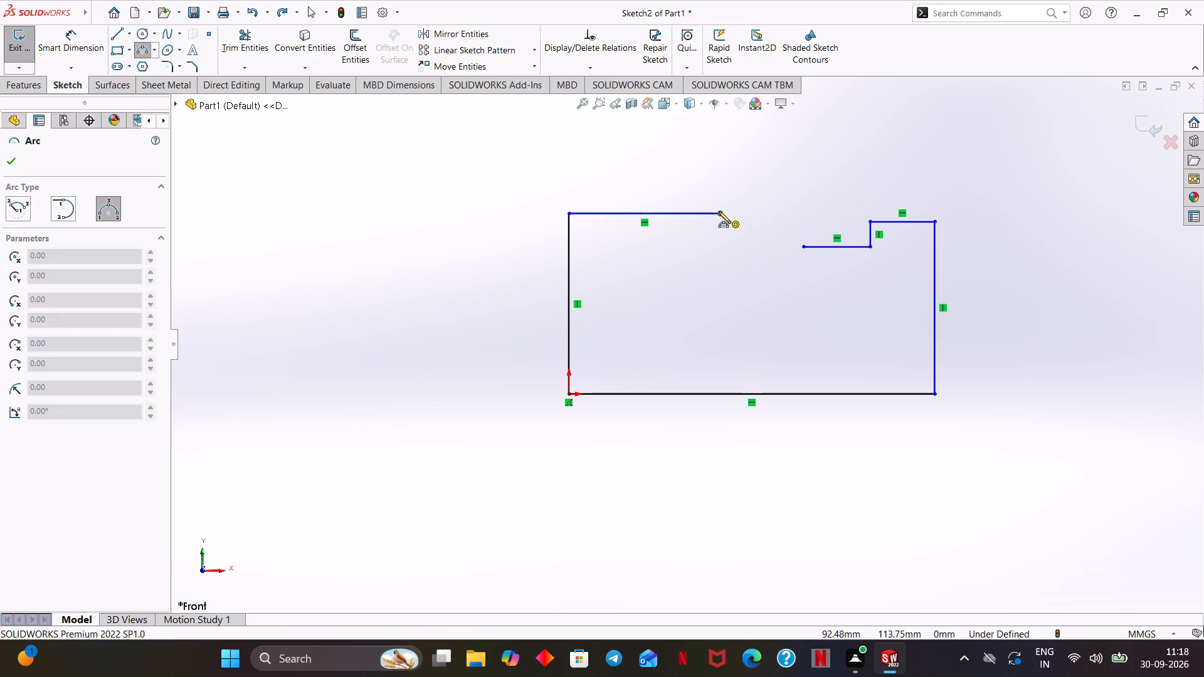
{"action": "left_click", "coordinate": [721, 214]}
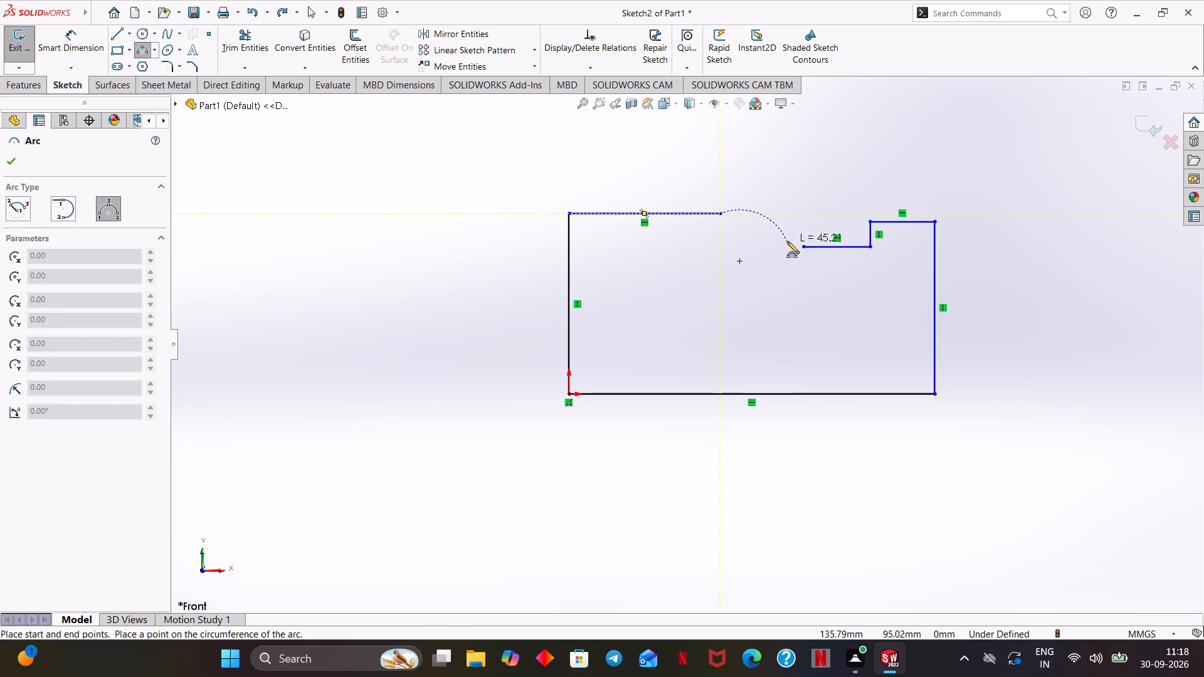
{"action": "left_click", "coordinate": [802, 246]}
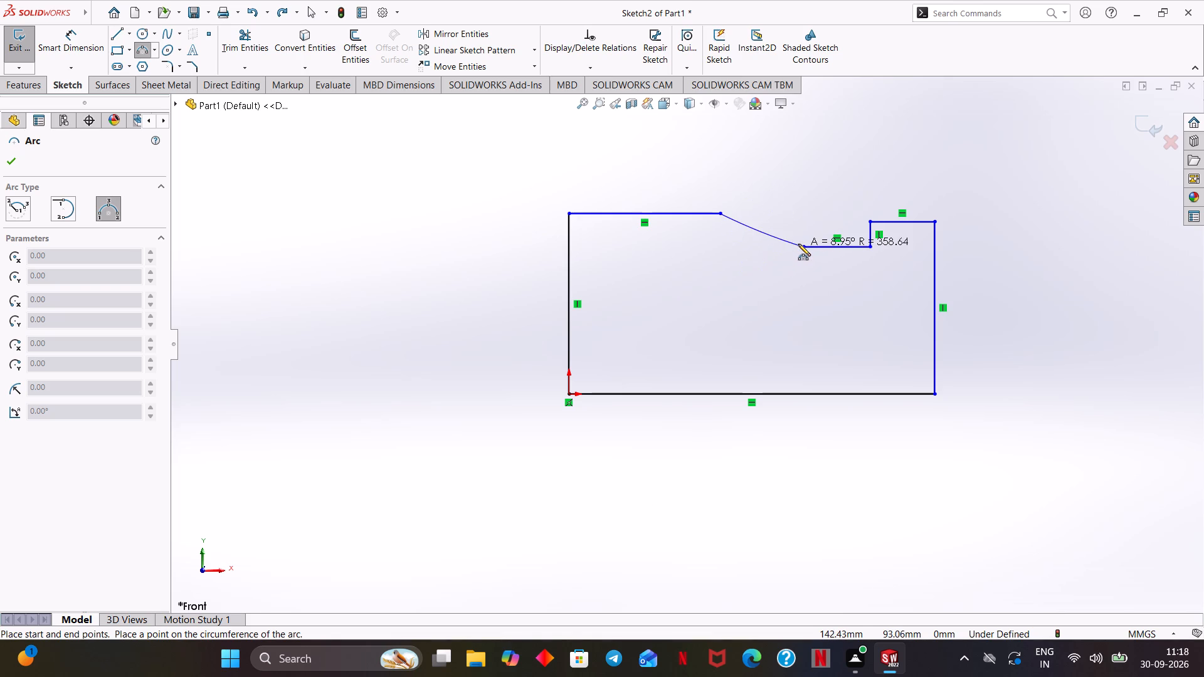
{"action": "left_click", "coordinate": [798, 244]}
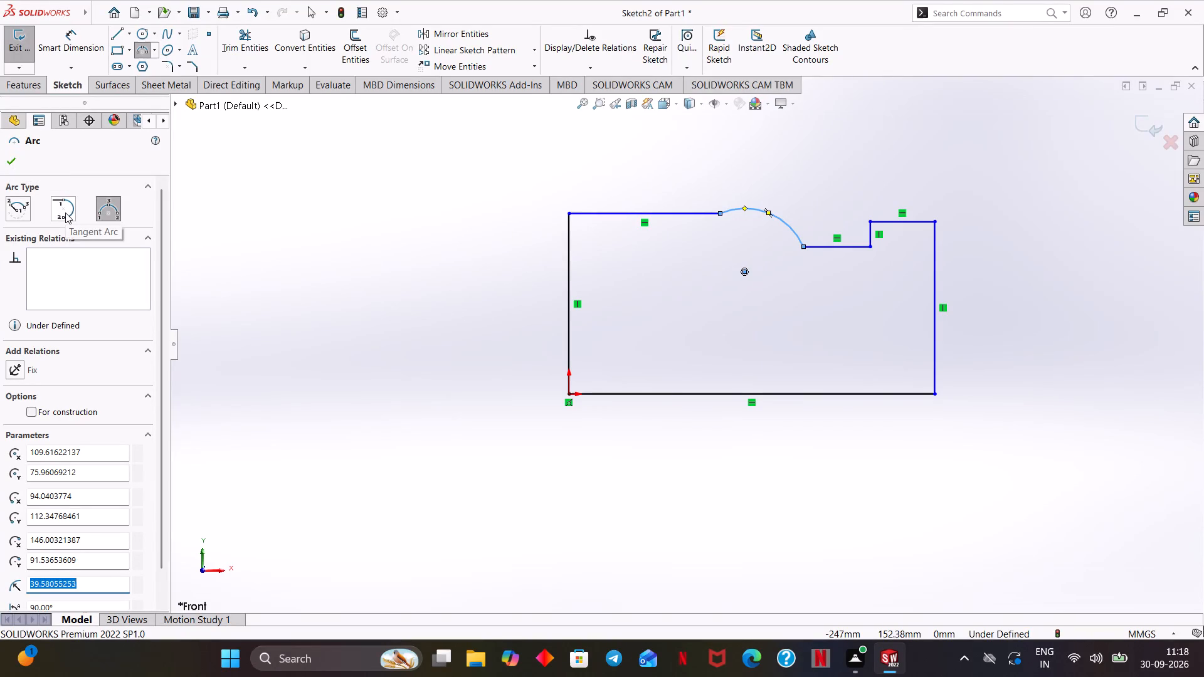
{"action": "left_click", "coordinate": [9, 161]}
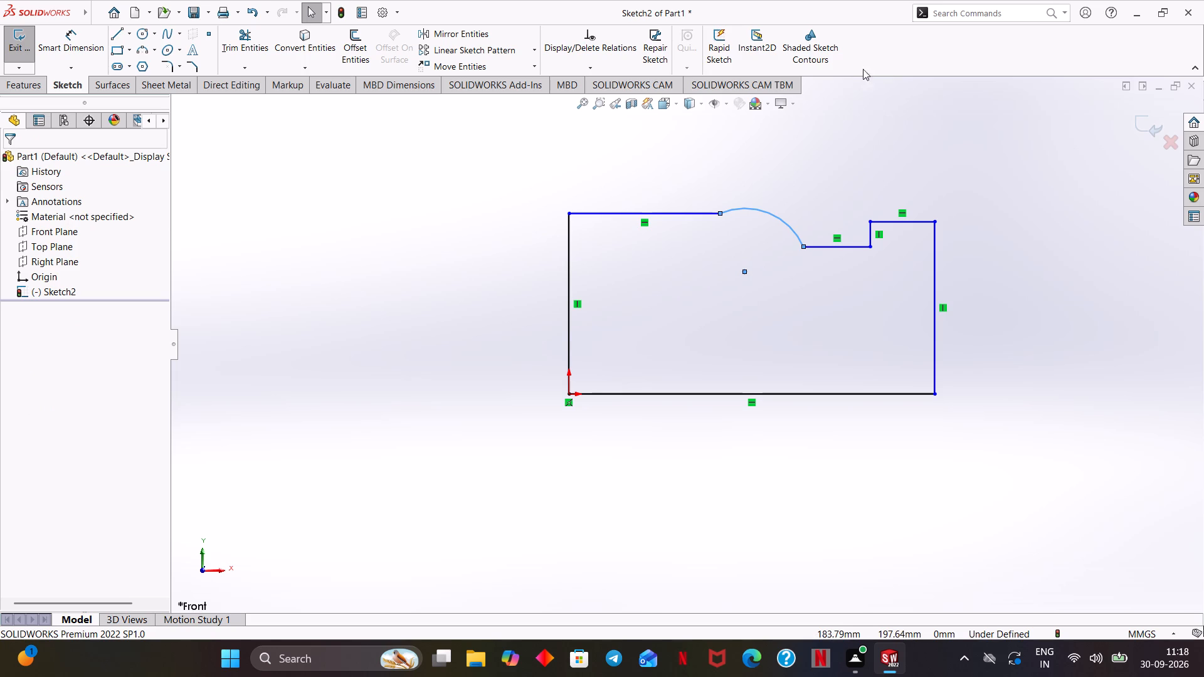
Turn on shaded sketch contours.
{"action": "left_click", "coordinate": [822, 41]}
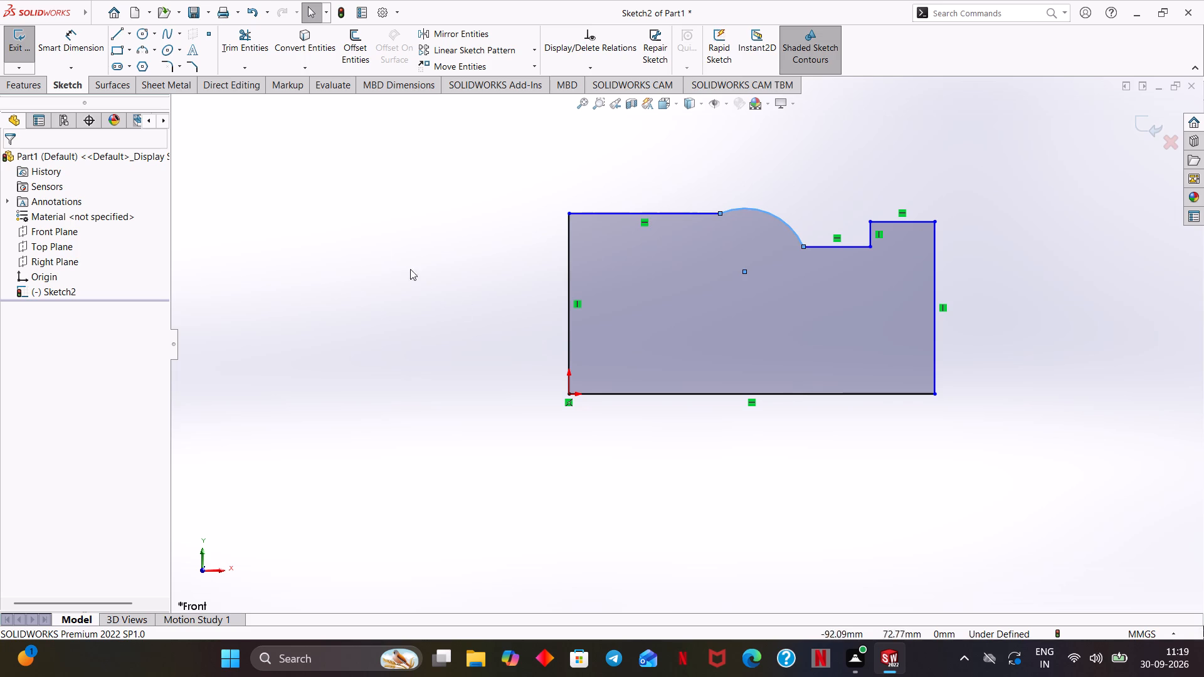
Convert the profile's bottom horizontal line to construction geometry.
{"action": "left_click", "coordinate": [698, 394]}
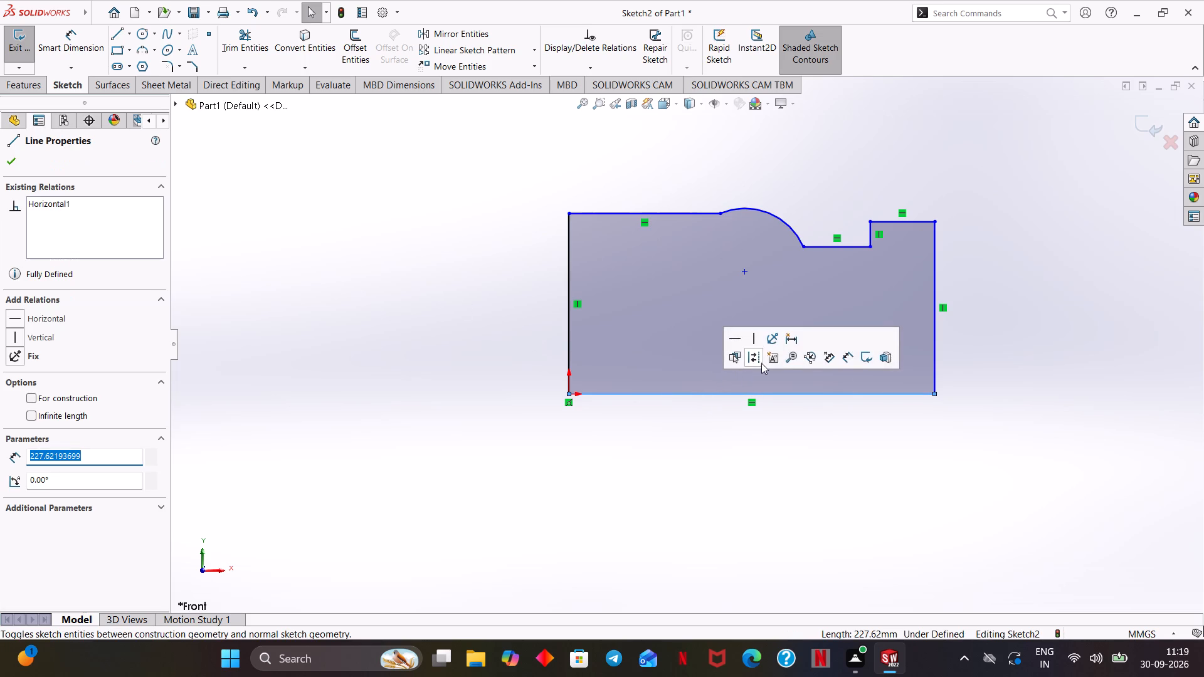
{"action": "left_click", "coordinate": [756, 358]}
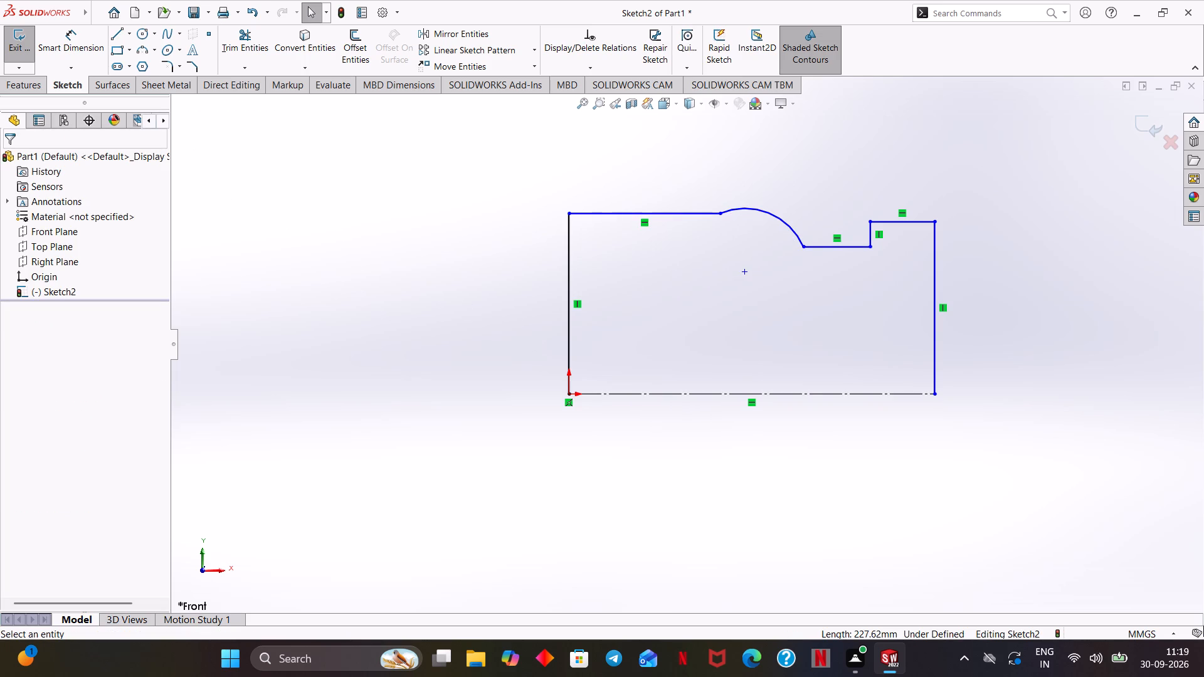
Dimension the length of the bottom construction line as 75 mm.
{"action": "left_click", "coordinate": [57, 34]}
{"action": "left_click", "coordinate": [668, 396]}
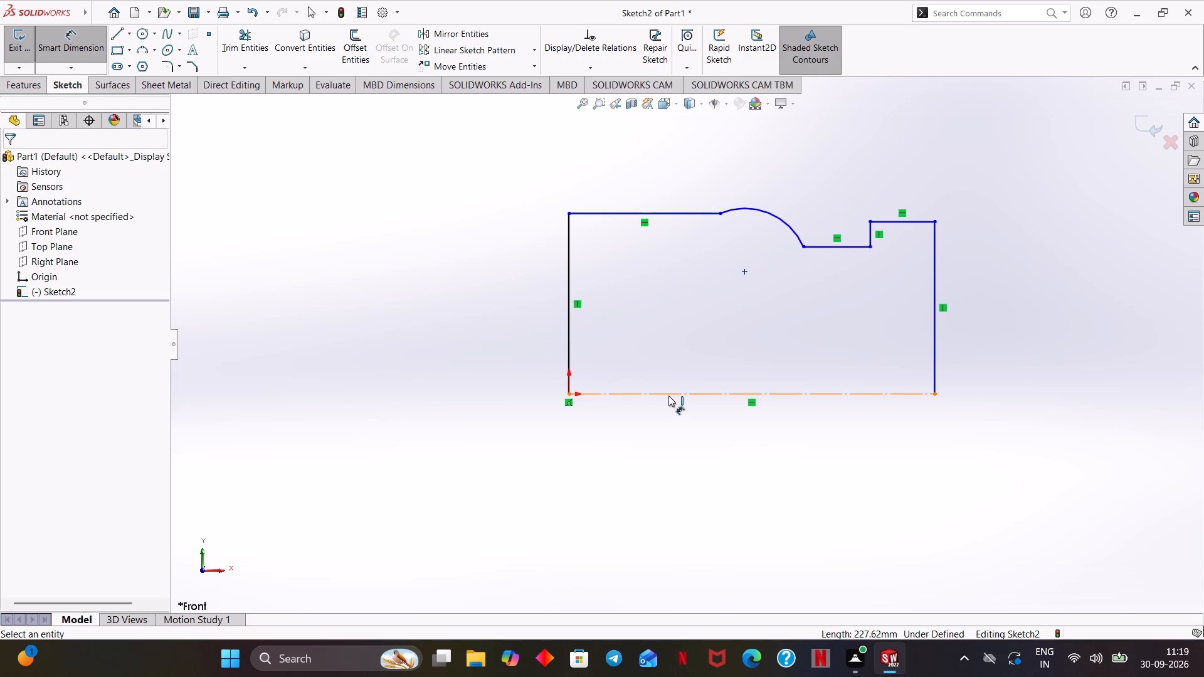
{"action": "left_click", "coordinate": [736, 429]}
{"action": "type", "text": "75"}
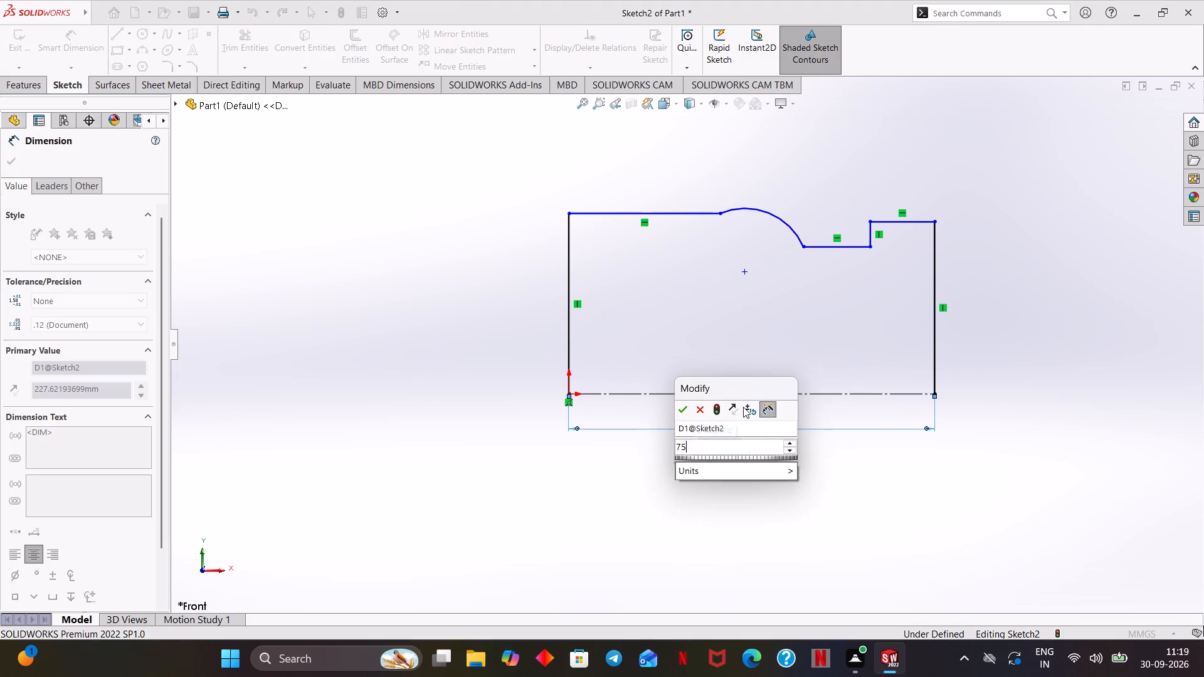
{"action": "key", "text": "Return"}
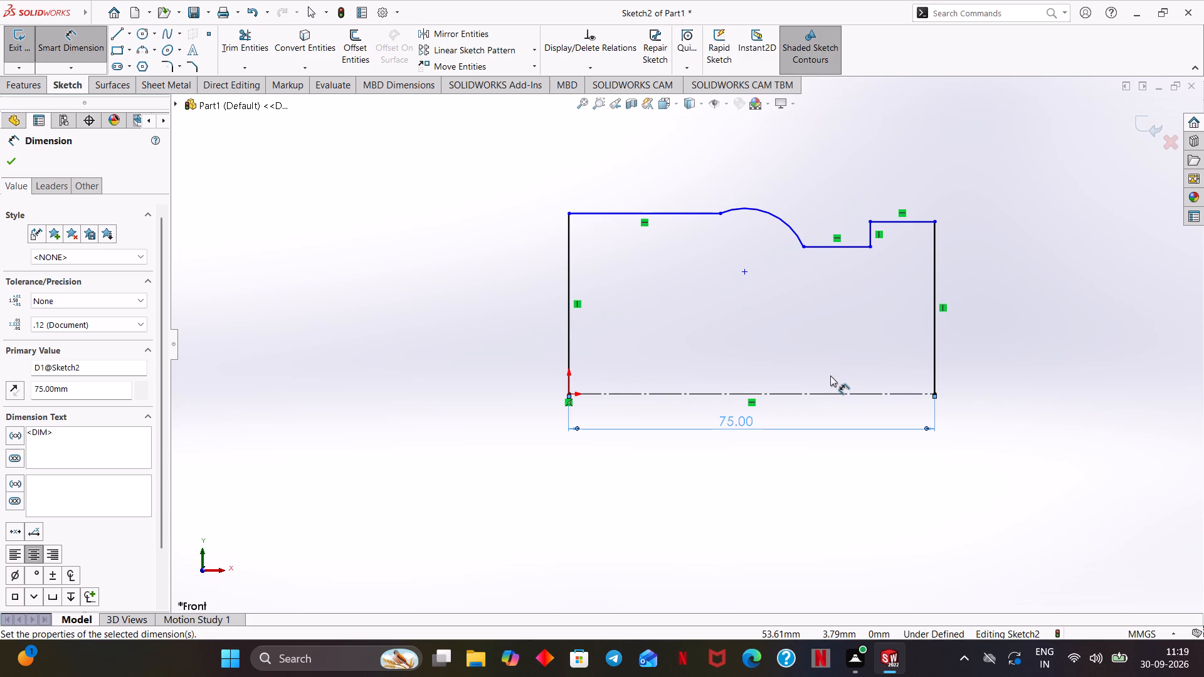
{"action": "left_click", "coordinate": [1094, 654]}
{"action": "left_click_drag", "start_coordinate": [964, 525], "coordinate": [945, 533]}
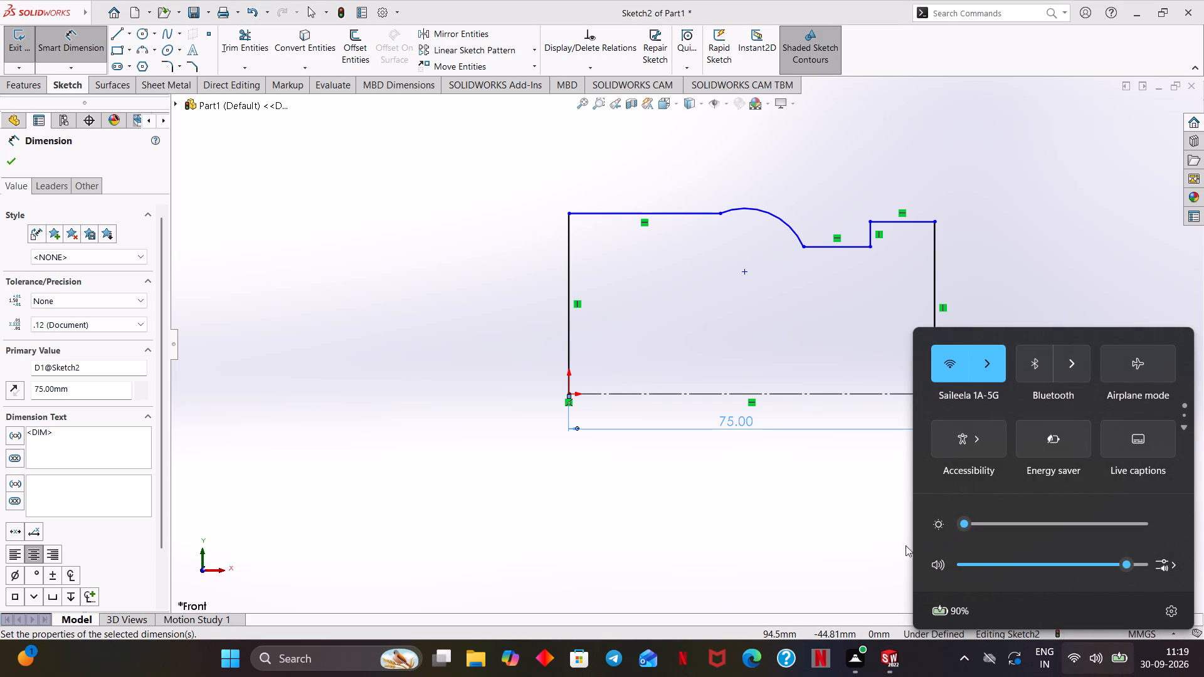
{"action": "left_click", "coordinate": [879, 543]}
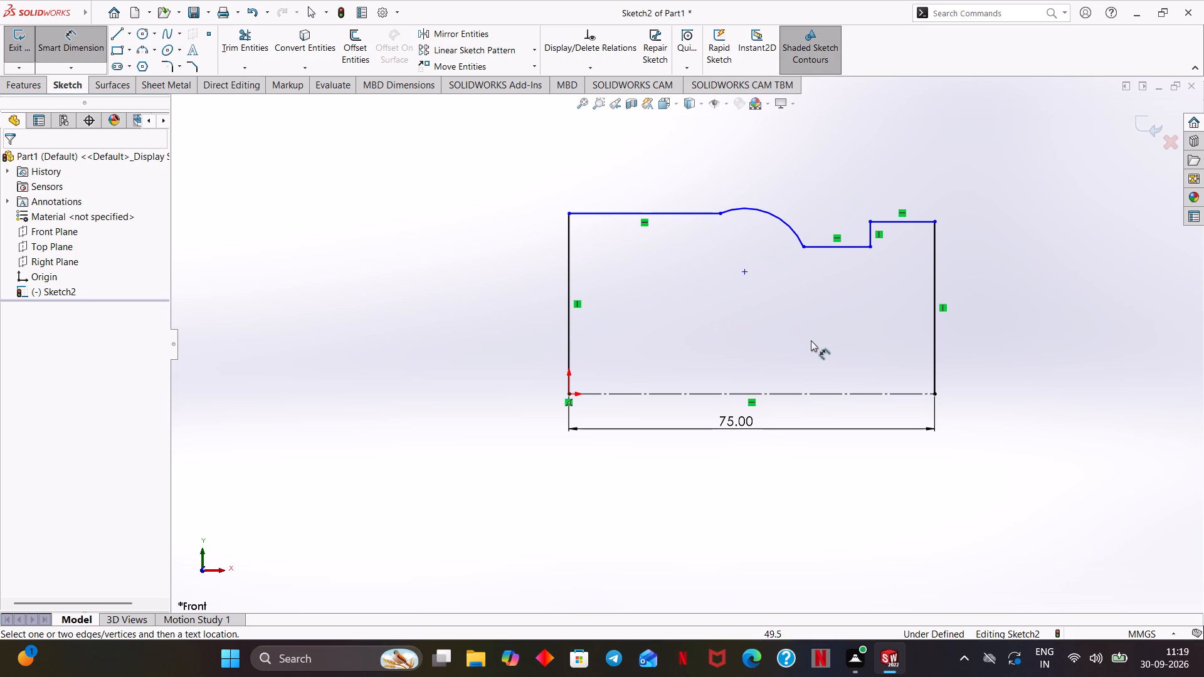
Dimension the recessed horizontal line across the construction centreline as a doubled distance of 32 mm.
{"action": "left_click", "coordinate": [828, 246]}
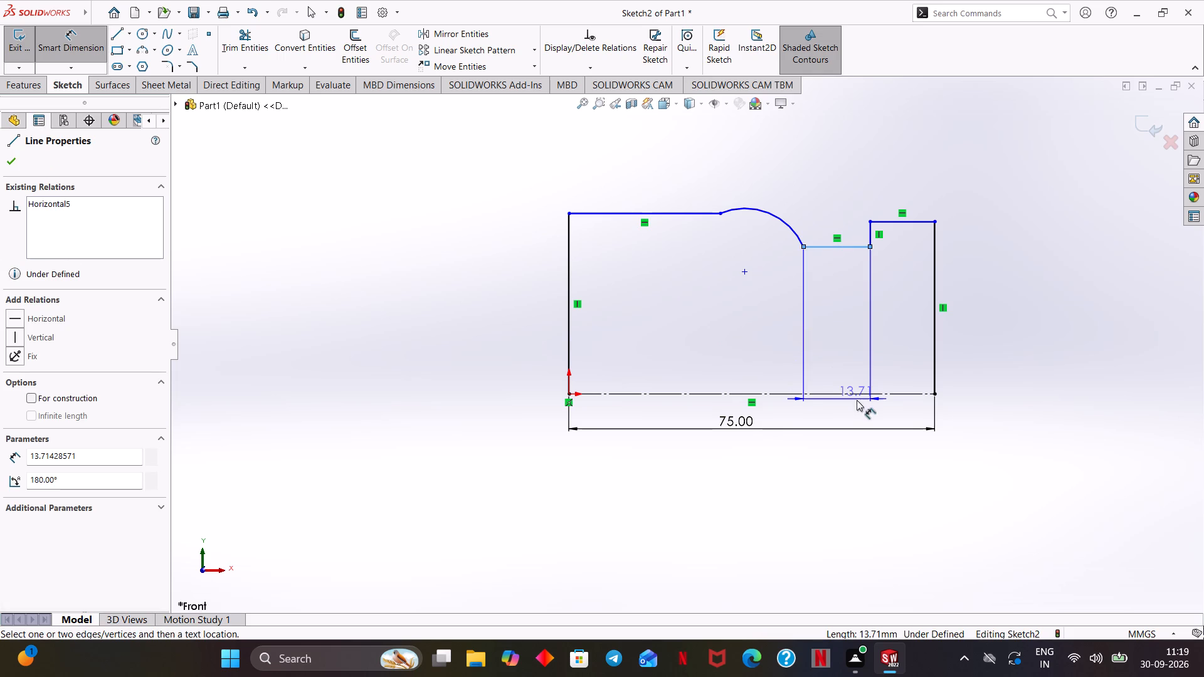
{"action": "left_click", "coordinate": [852, 392]}
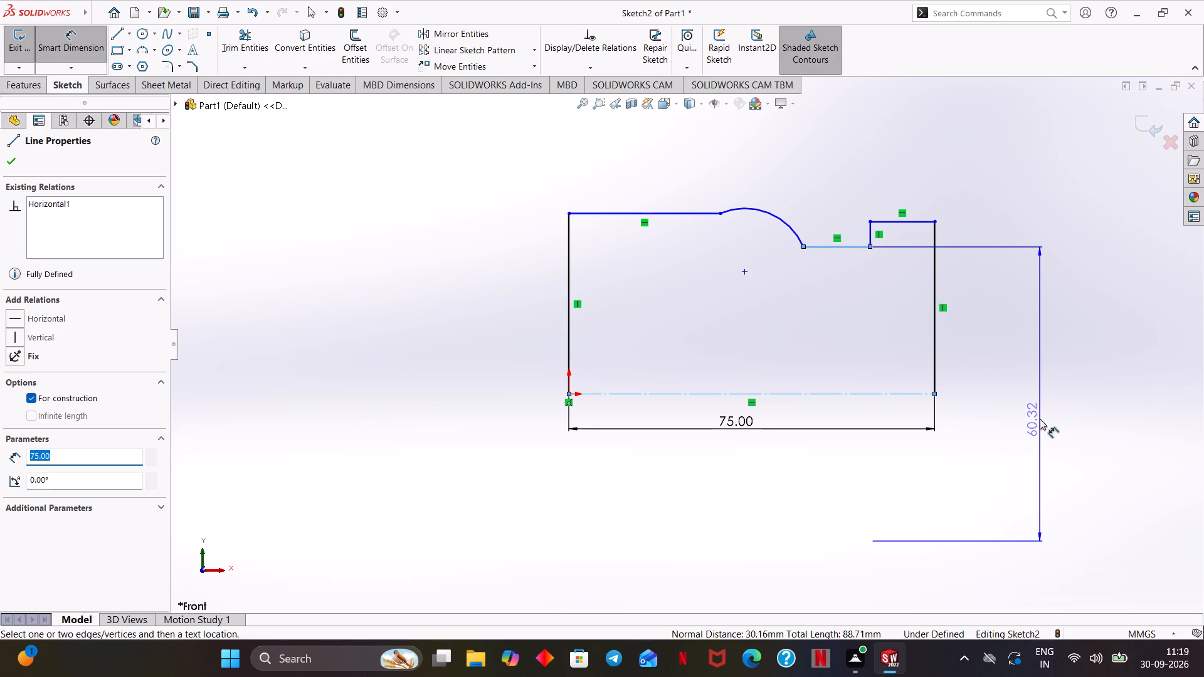
{"action": "left_click", "coordinate": [1035, 422]}
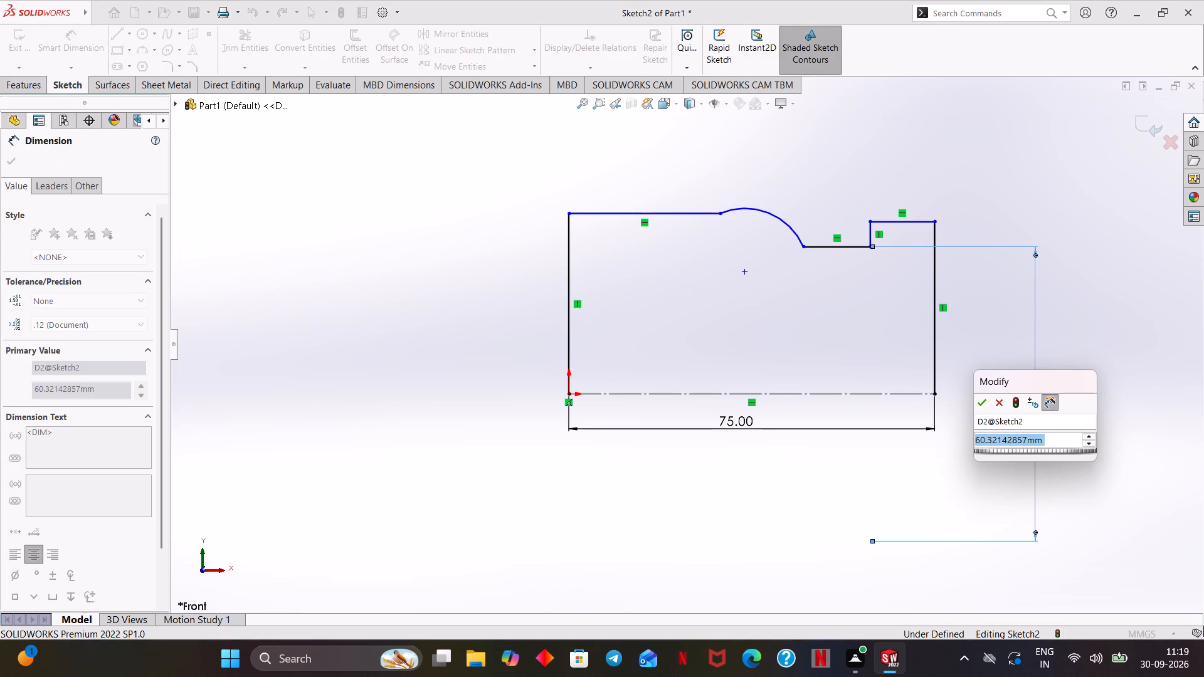
{"action": "type", "text": "32"}
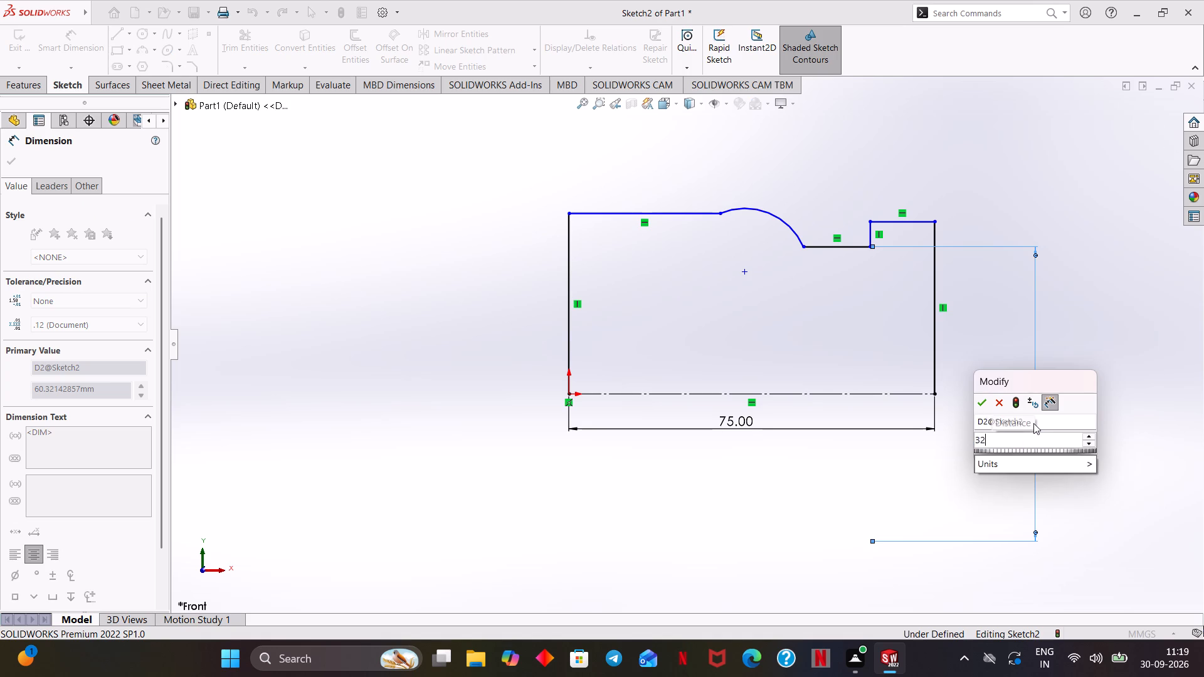
{"action": "key", "text": "Return"}
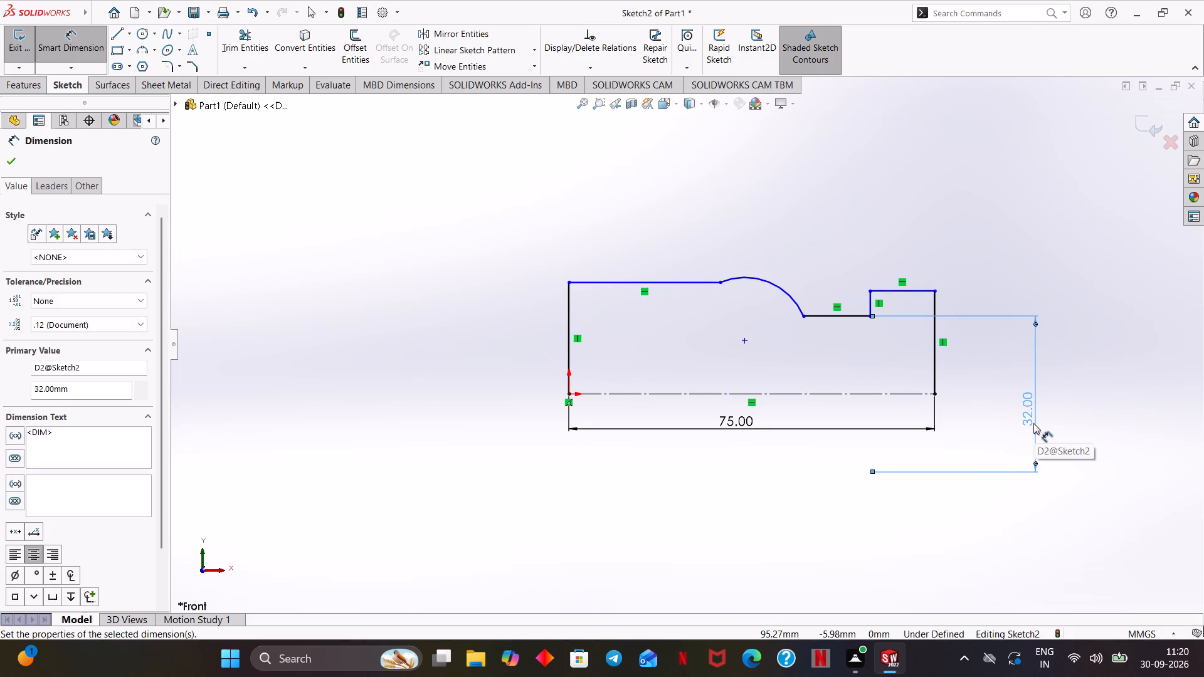
Dimension the end step's top horizontal line across the centreline as a doubled distance of 36 mm.
{"action": "left_click", "coordinate": [887, 290]}
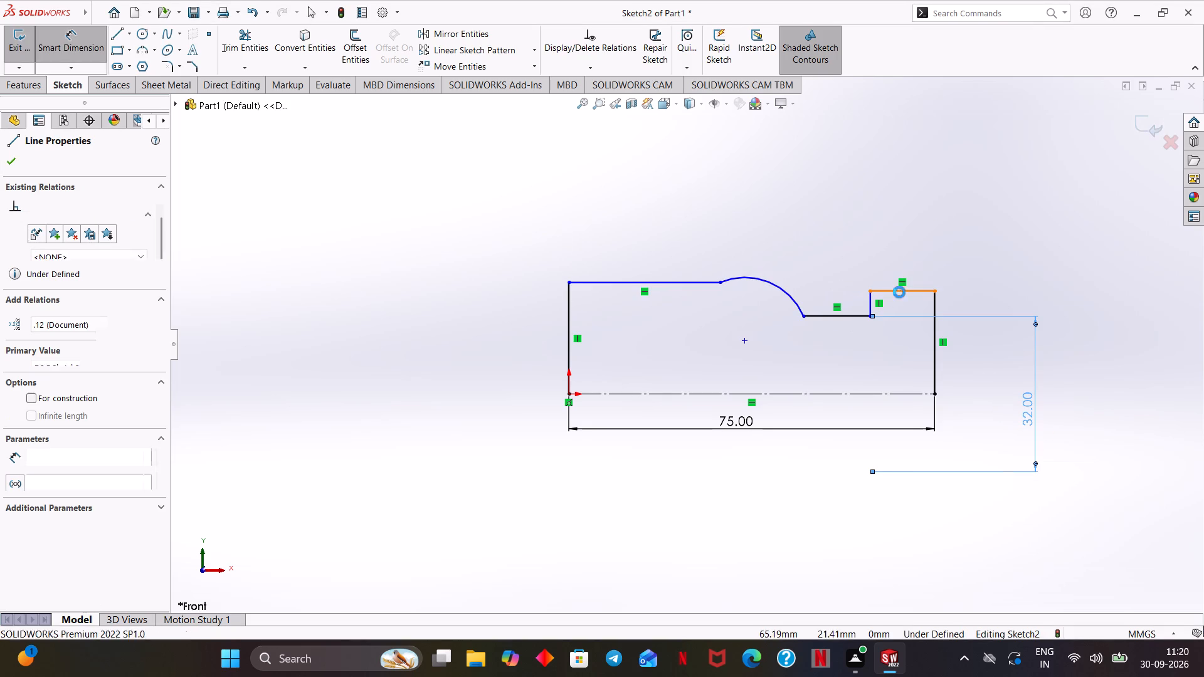
{"action": "left_click", "coordinate": [1092, 392]}
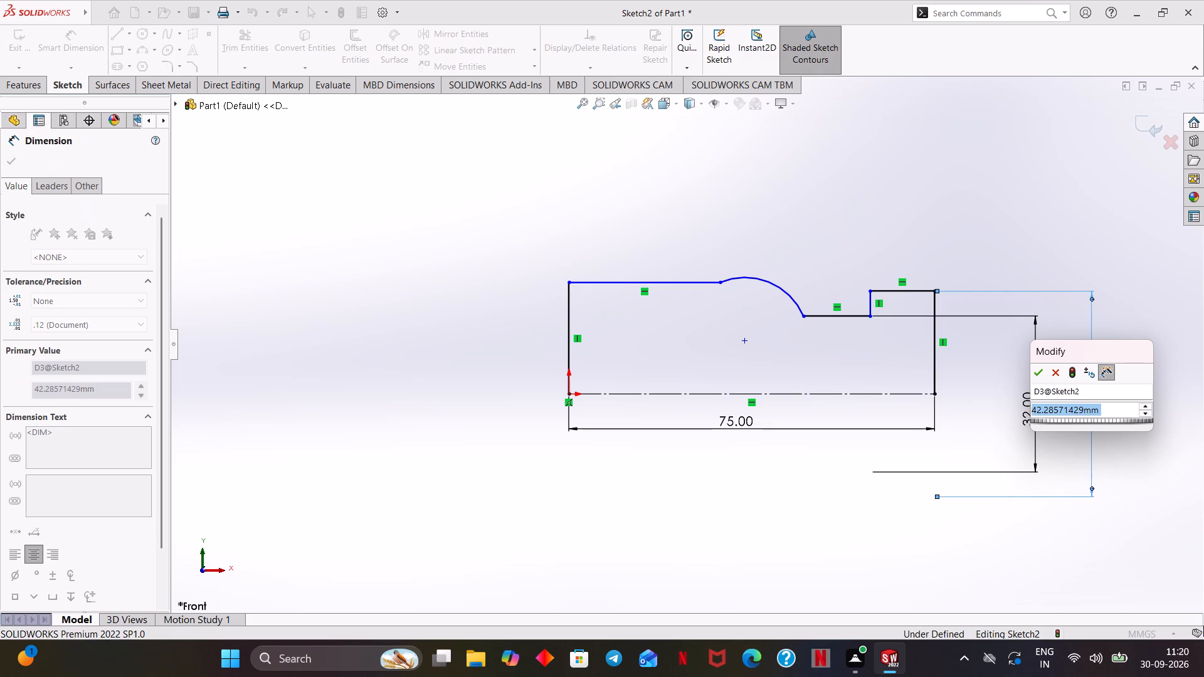
{"action": "type", "text": "36"}
{"action": "key", "text": "Return"}
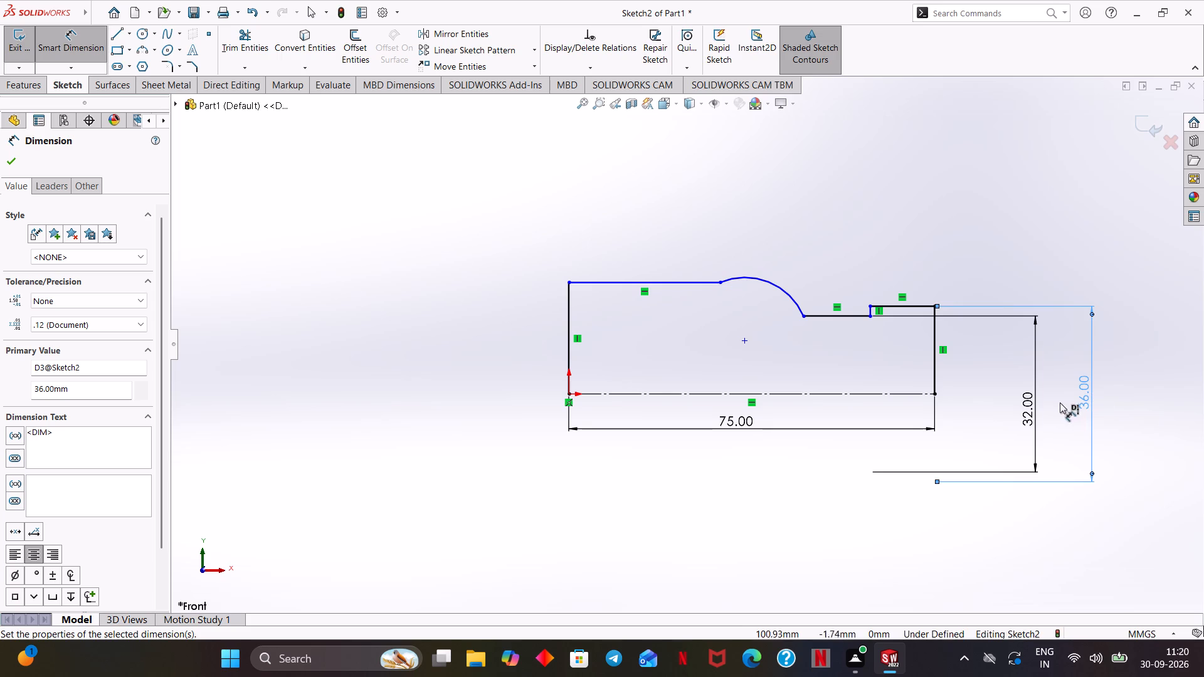
Dimension the radius of the profile's arc as 27.5 mm.
{"action": "left_click", "coordinate": [751, 276]}
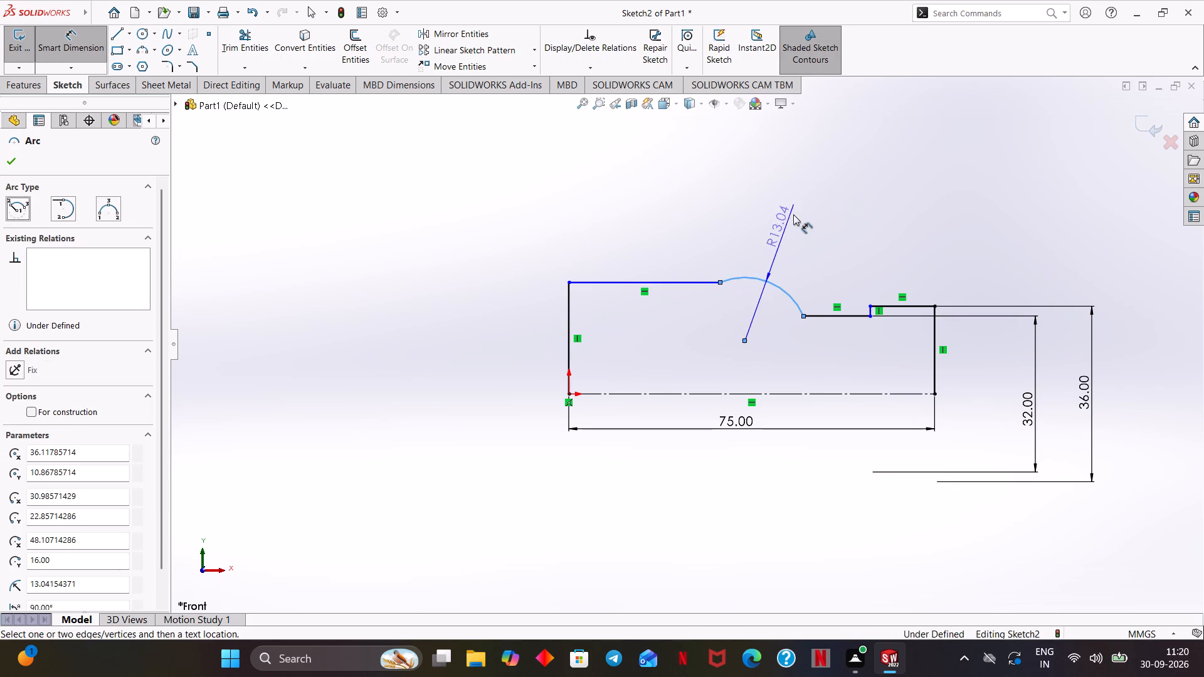
{"action": "left_click", "coordinate": [795, 213]}
{"action": "type", "text": "27.5"}
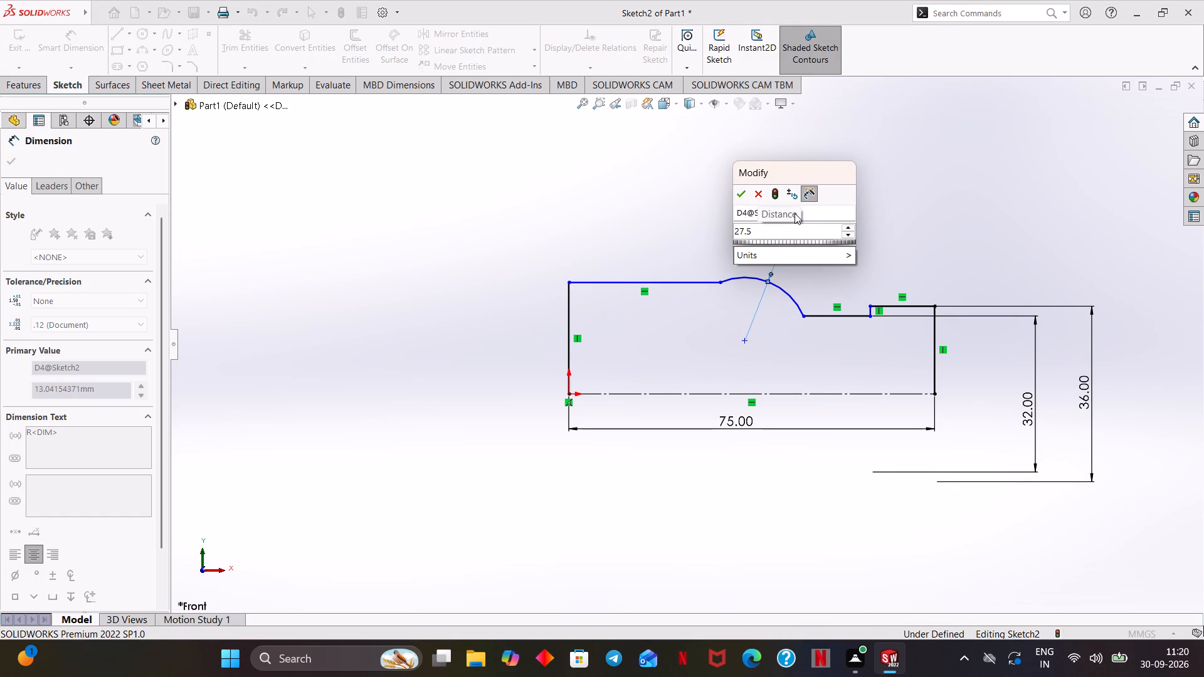
{"action": "key", "text": "Return"}
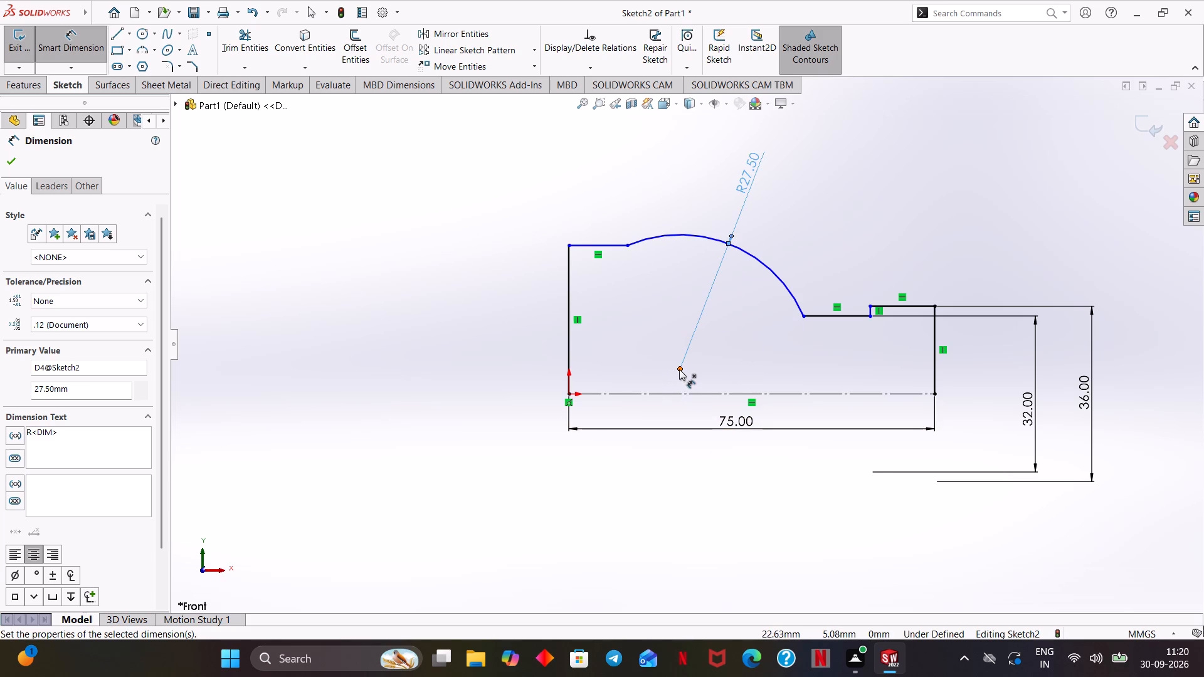
{"action": "left_click", "coordinate": [14, 165]}
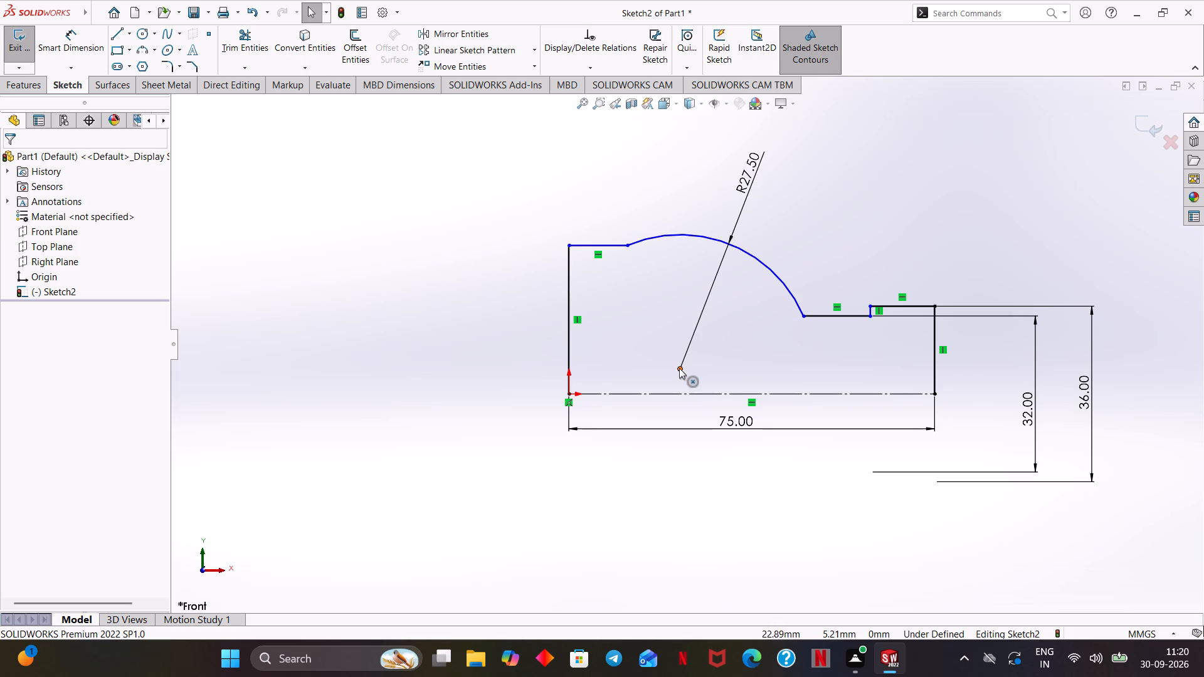
Make the arc's centre point coincident with the construction centreline.
{"action": "left_click", "coordinate": [678, 368], "text": "ctrl"}
{"action": "left_click", "coordinate": [690, 392], "text": "ctrl"}
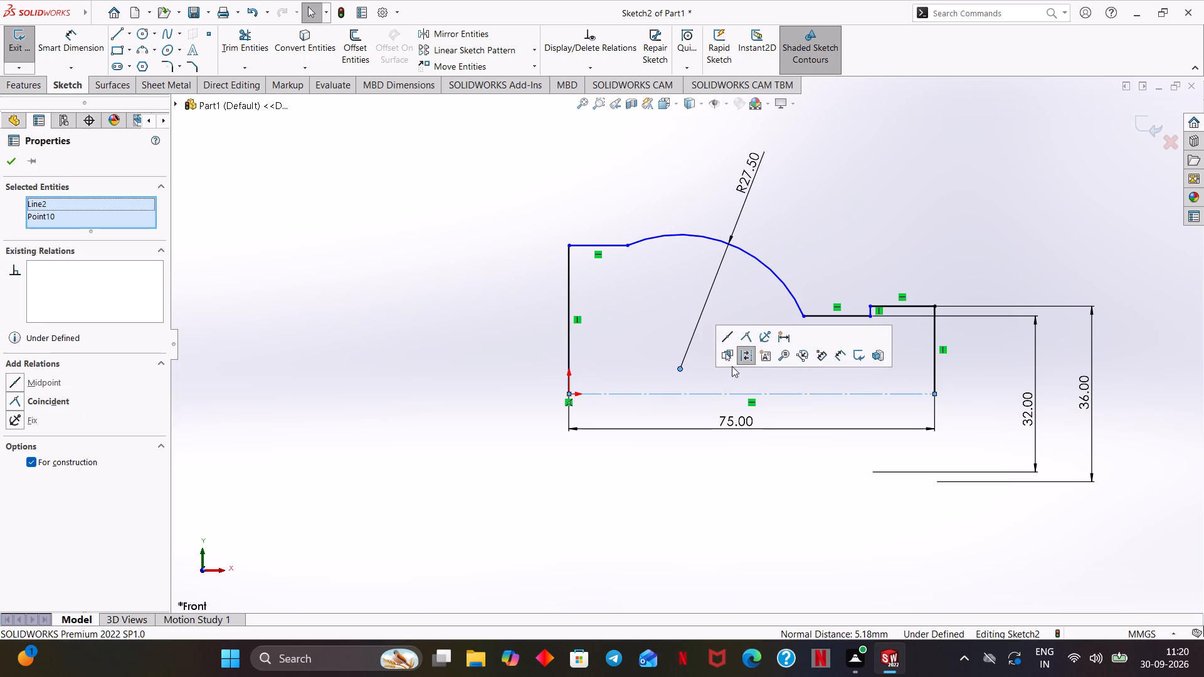
{"action": "left_click", "coordinate": [745, 338]}
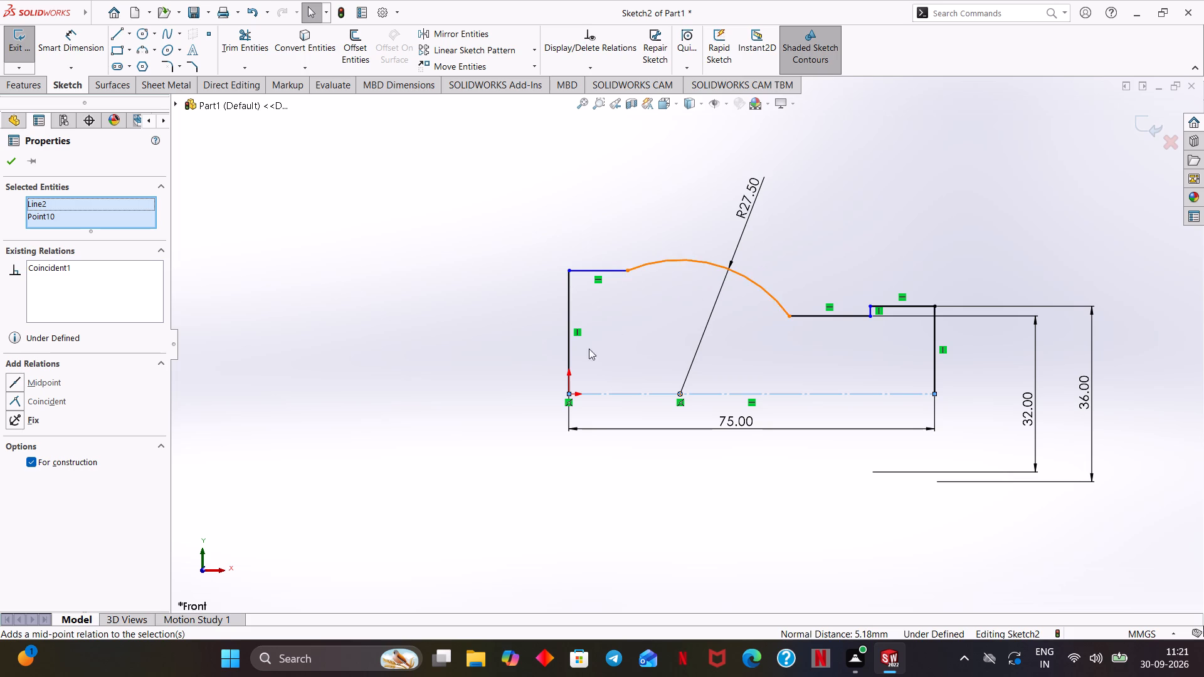
Dimension the horizontal distance from the origin to the arc's centre as 21+8 (29 mm).
{"action": "left_click", "coordinate": [569, 393]}
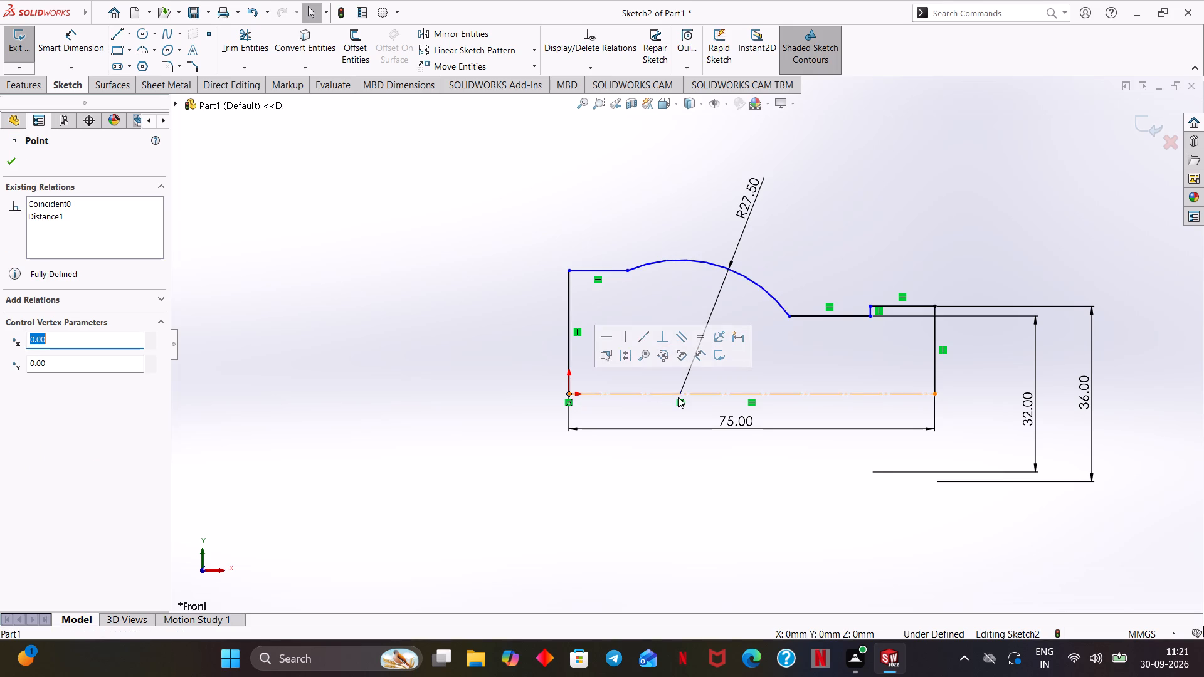
{"action": "left_click", "coordinate": [188, 168]}
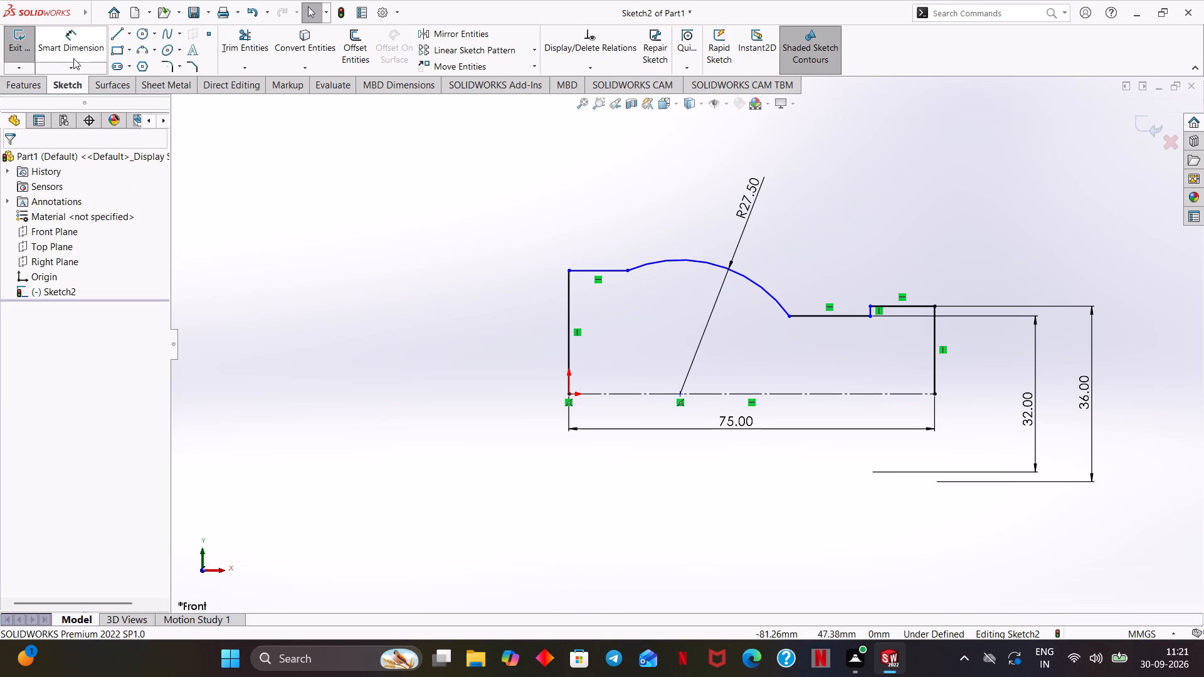
{"action": "left_click", "coordinate": [73, 48]}
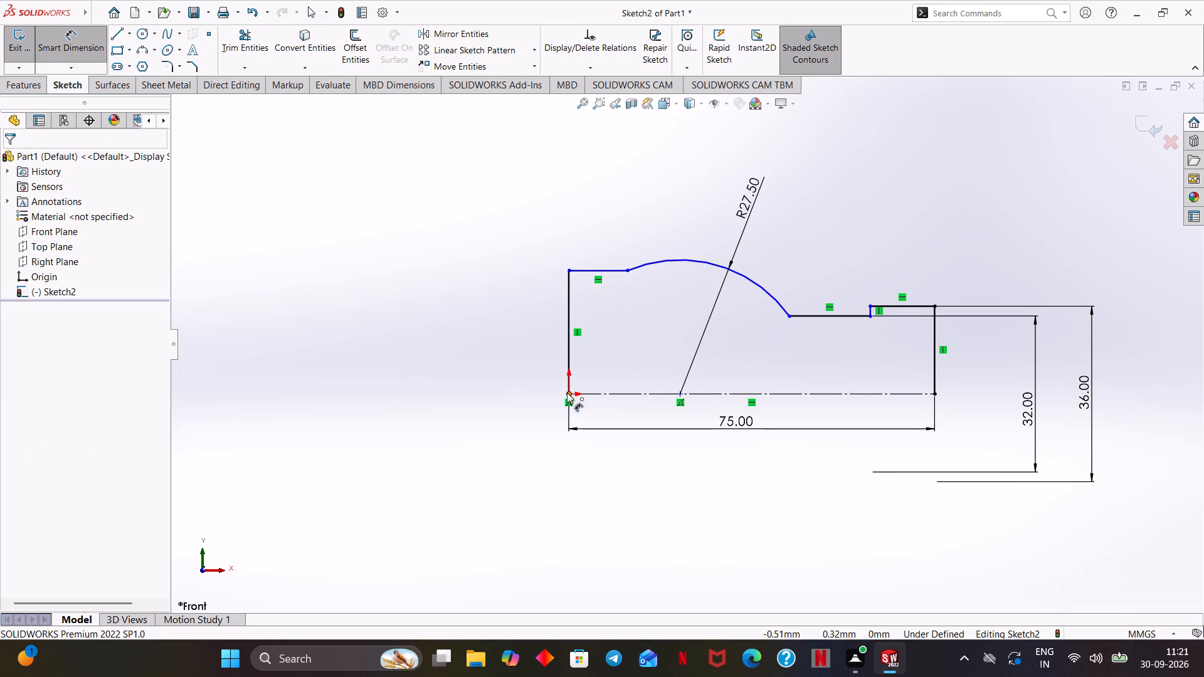
{"action": "left_click", "coordinate": [567, 392]}
{"action": "left_click", "coordinate": [678, 392]}
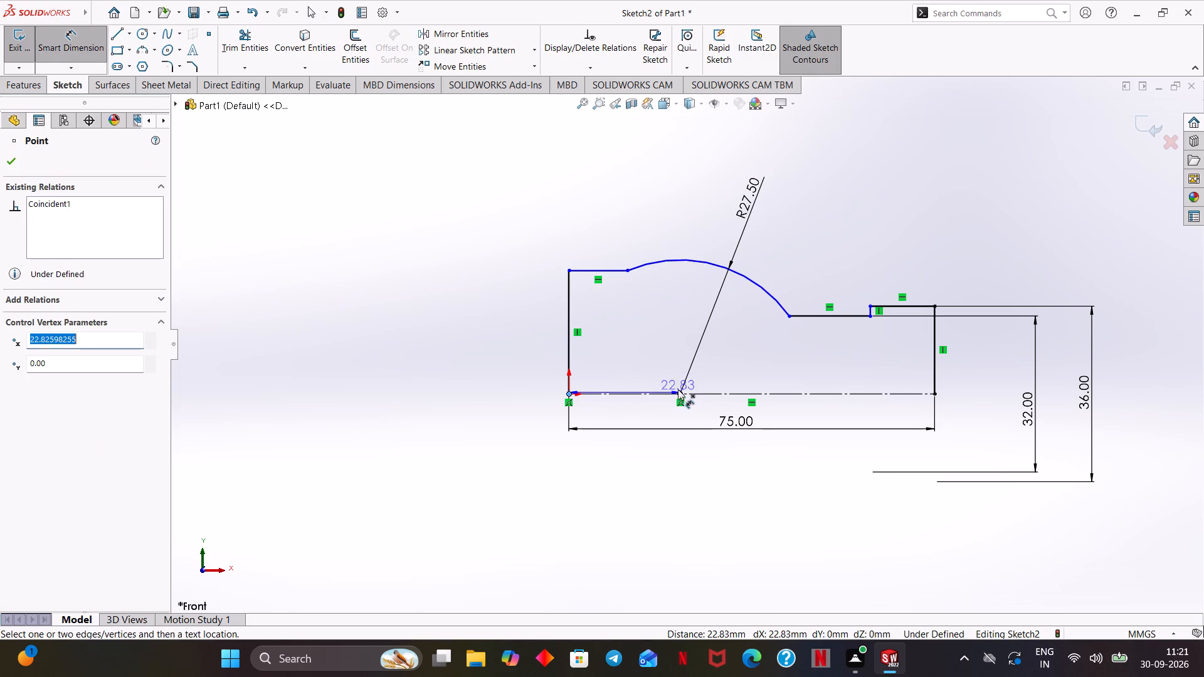
{"action": "left_click", "coordinate": [658, 325]}
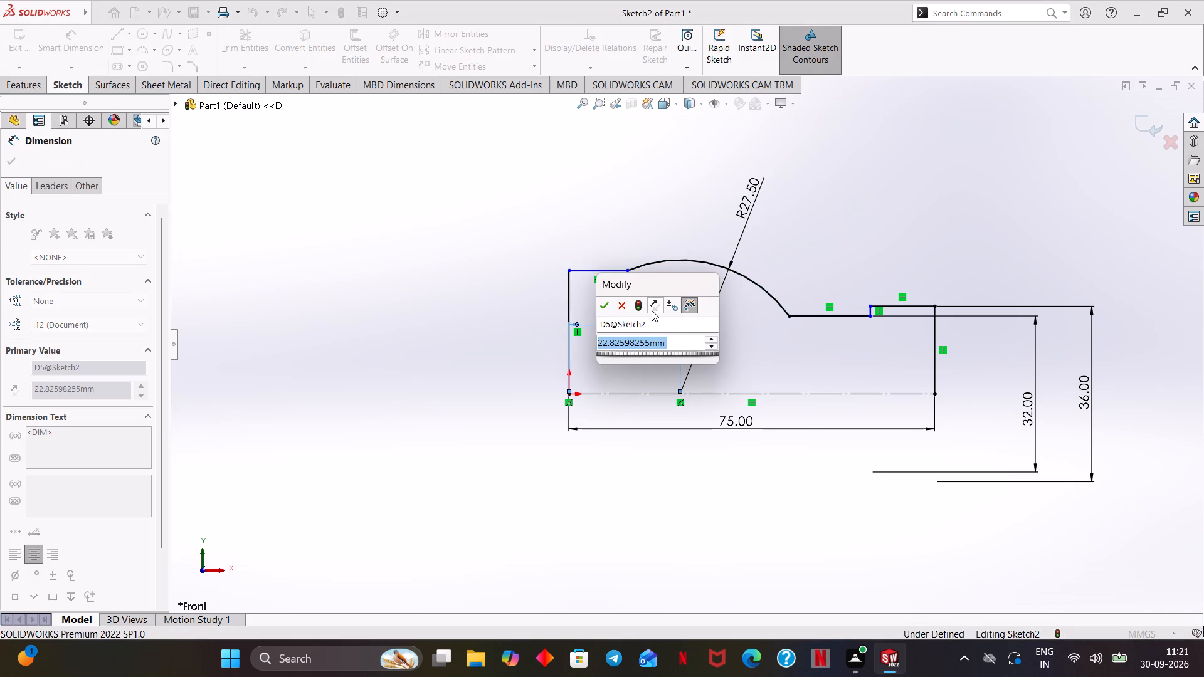
{"action": "type", "text": "21"}
{"action": "type", "text": "+8"}
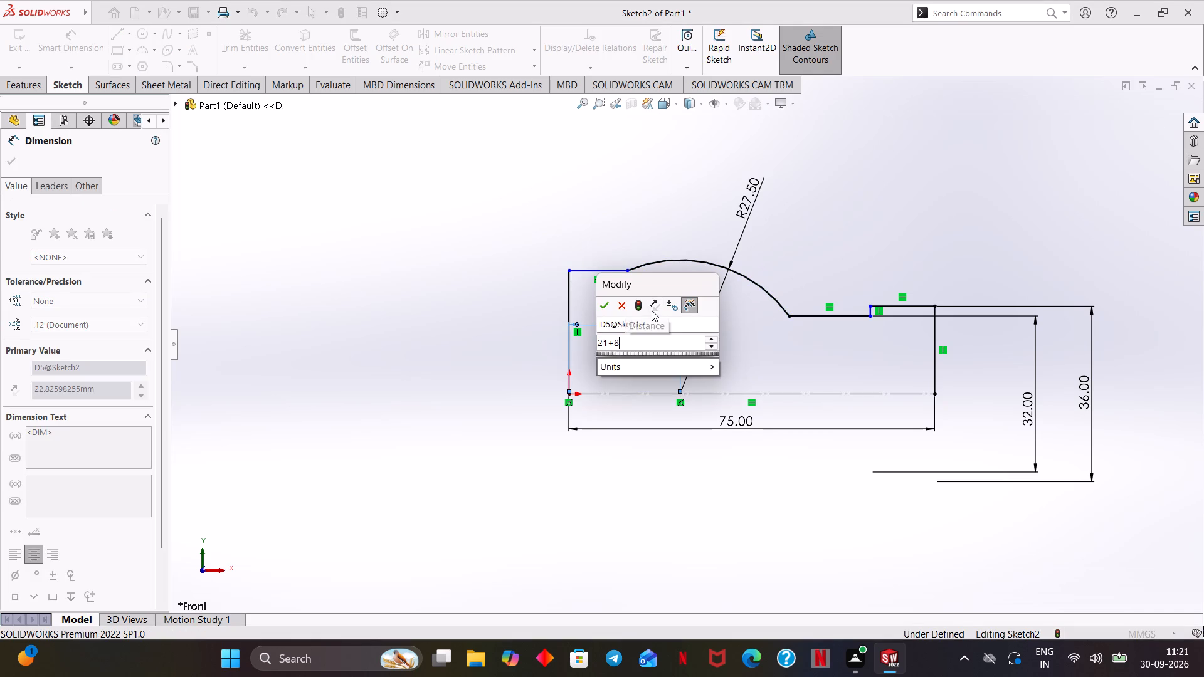
{"action": "key", "text": "Return"}
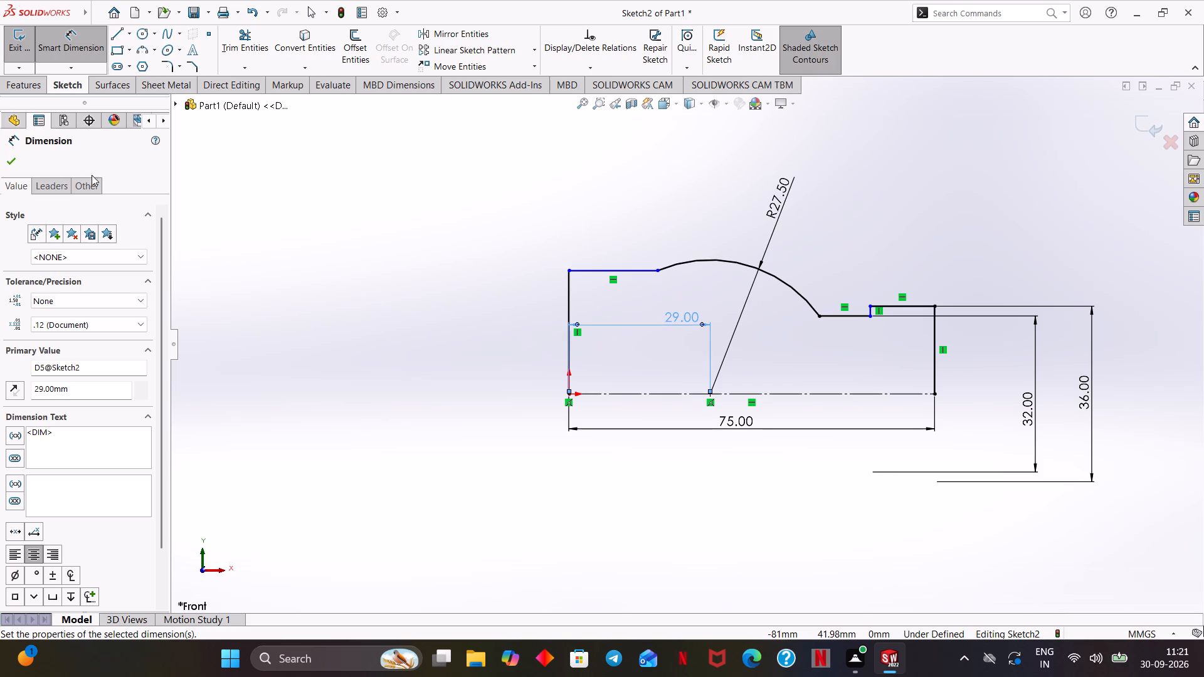
{"action": "left_click", "coordinate": [8, 161]}
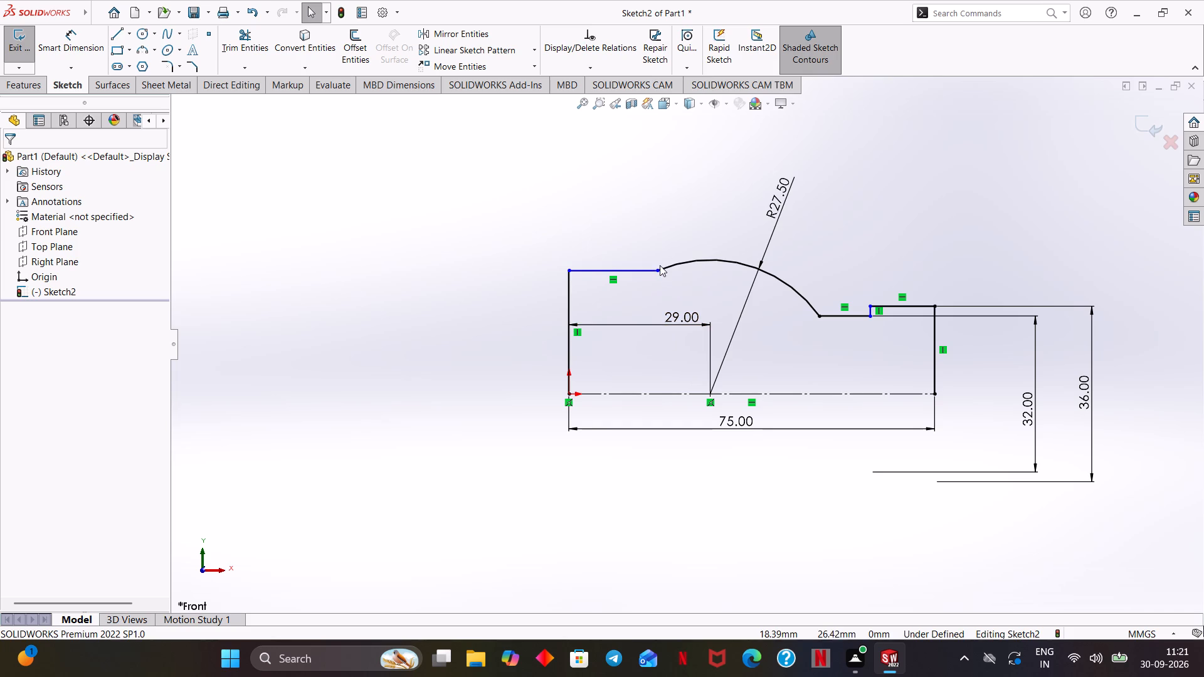
Move the junction of the top horizontal line and the arc directly above the arc's centre, at X 29, Y 27.5.
{"action": "left_click_drag", "start_coordinate": [657, 269], "coordinate": [671, 268]}
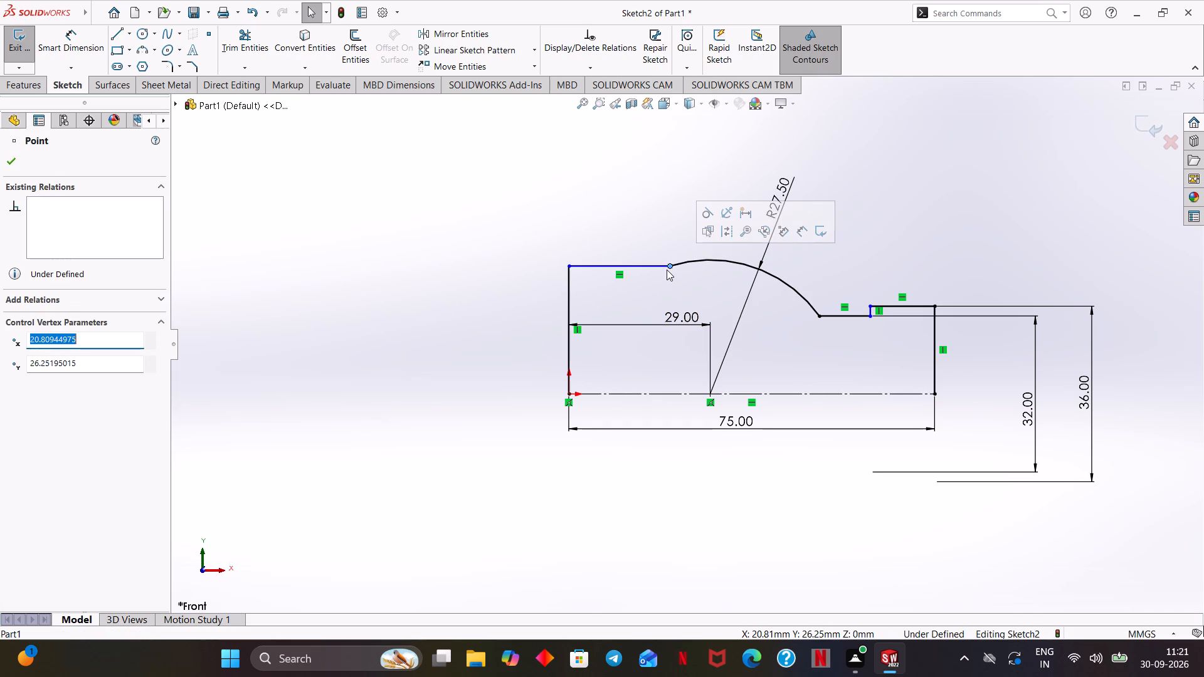
{"action": "left_click_drag", "start_coordinate": [668, 265], "coordinate": [700, 263]}
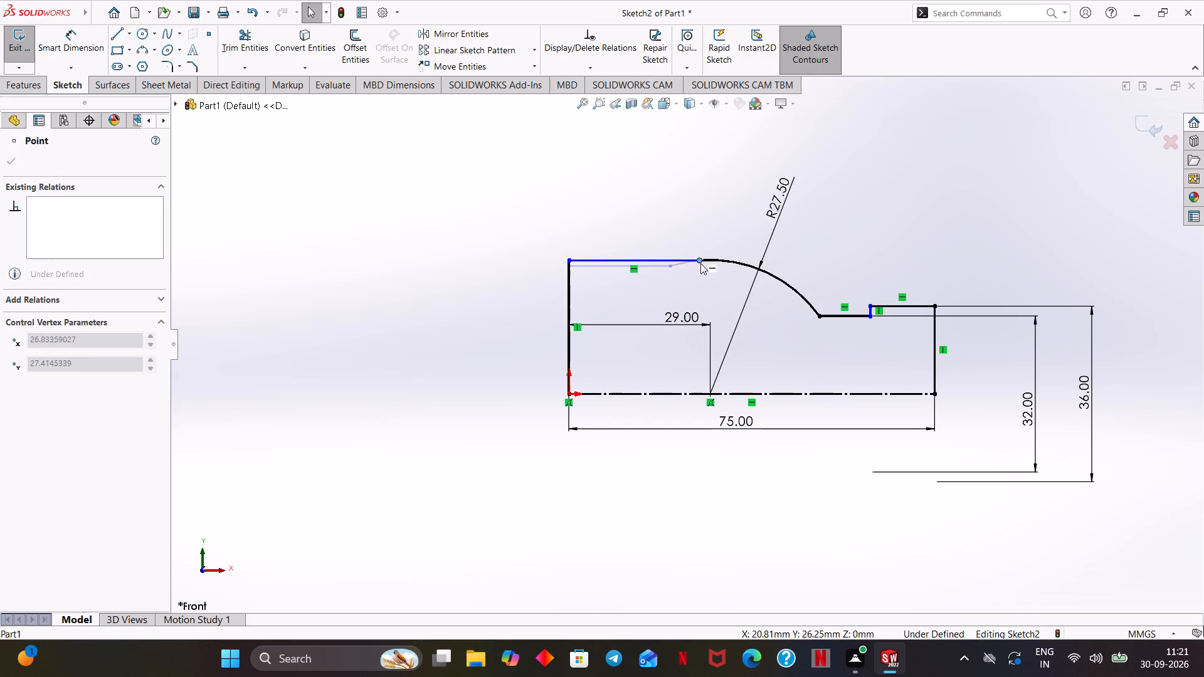
{"action": "left_click_drag", "start_coordinate": [700, 263], "coordinate": [709, 281]}
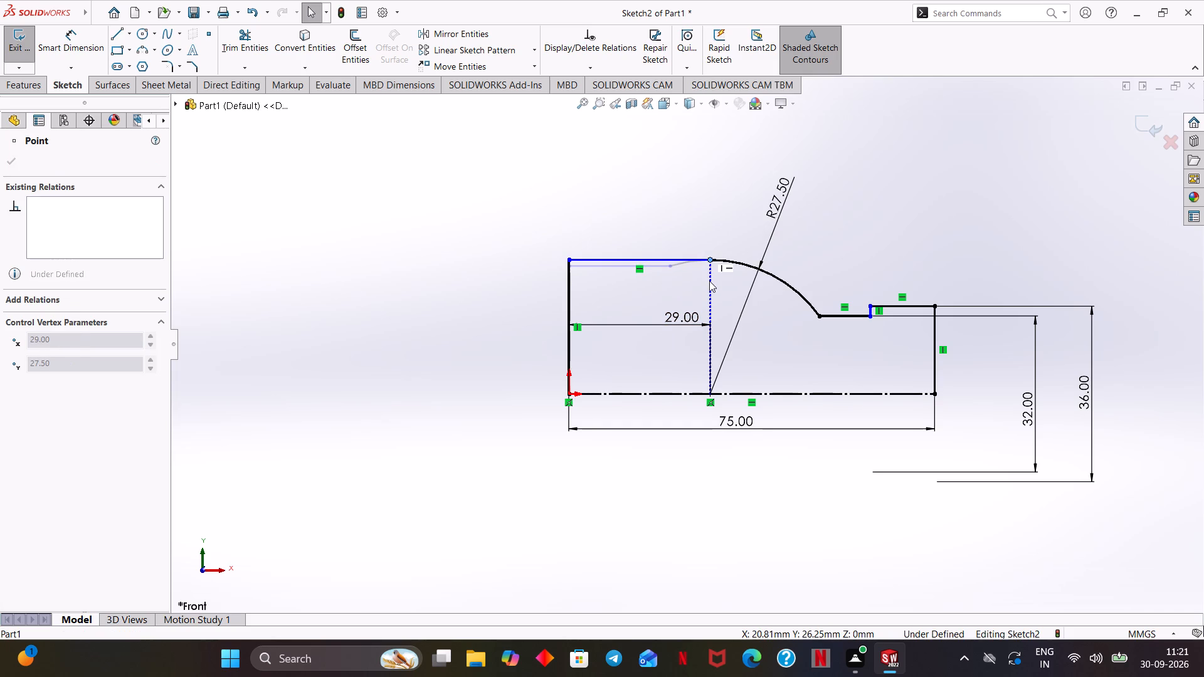
{"action": "left_click_drag", "start_coordinate": [709, 281], "coordinate": [709, 281]}
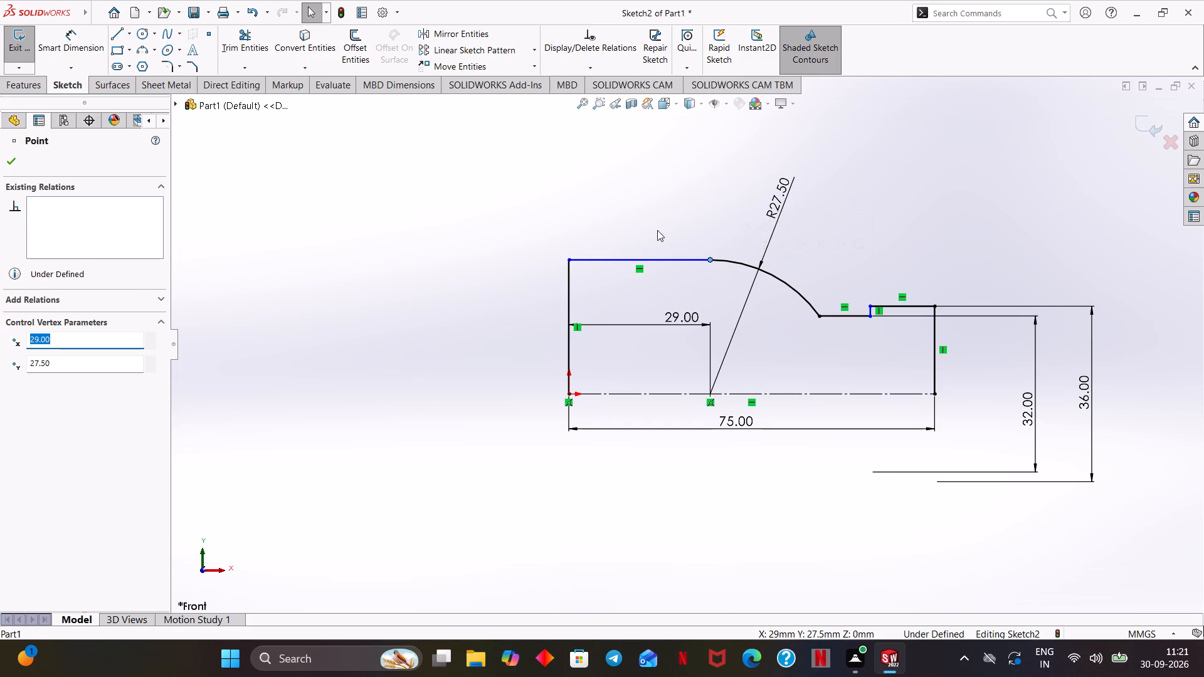
{"action": "left_click", "coordinate": [657, 230]}
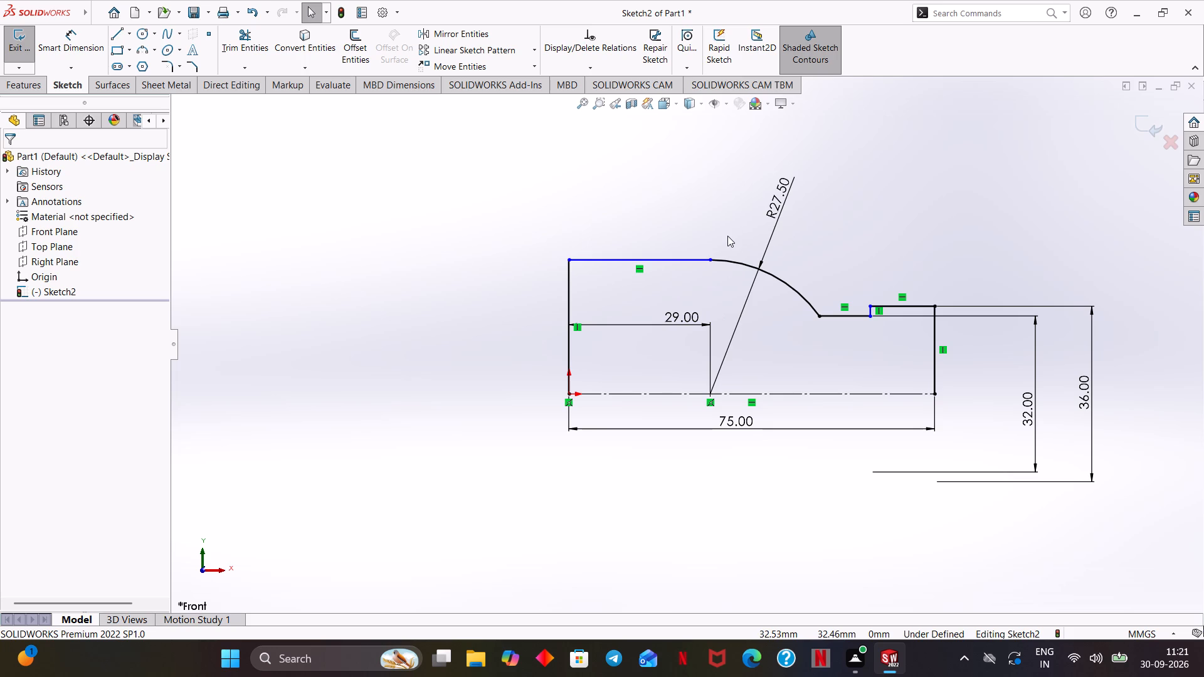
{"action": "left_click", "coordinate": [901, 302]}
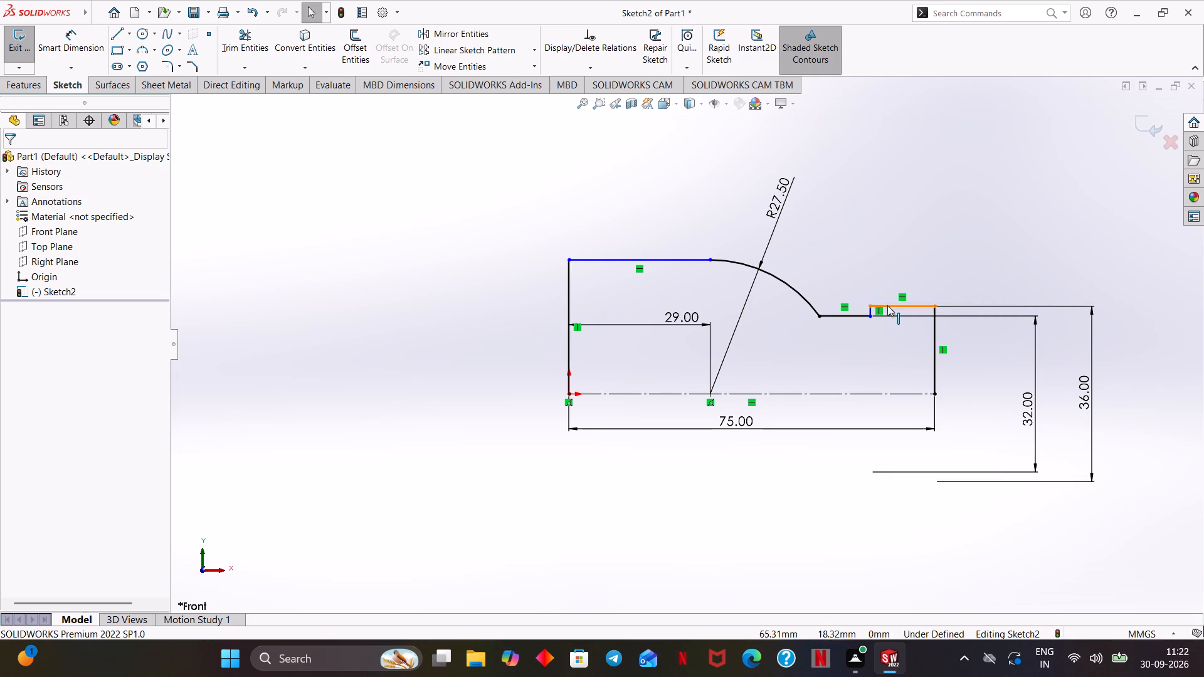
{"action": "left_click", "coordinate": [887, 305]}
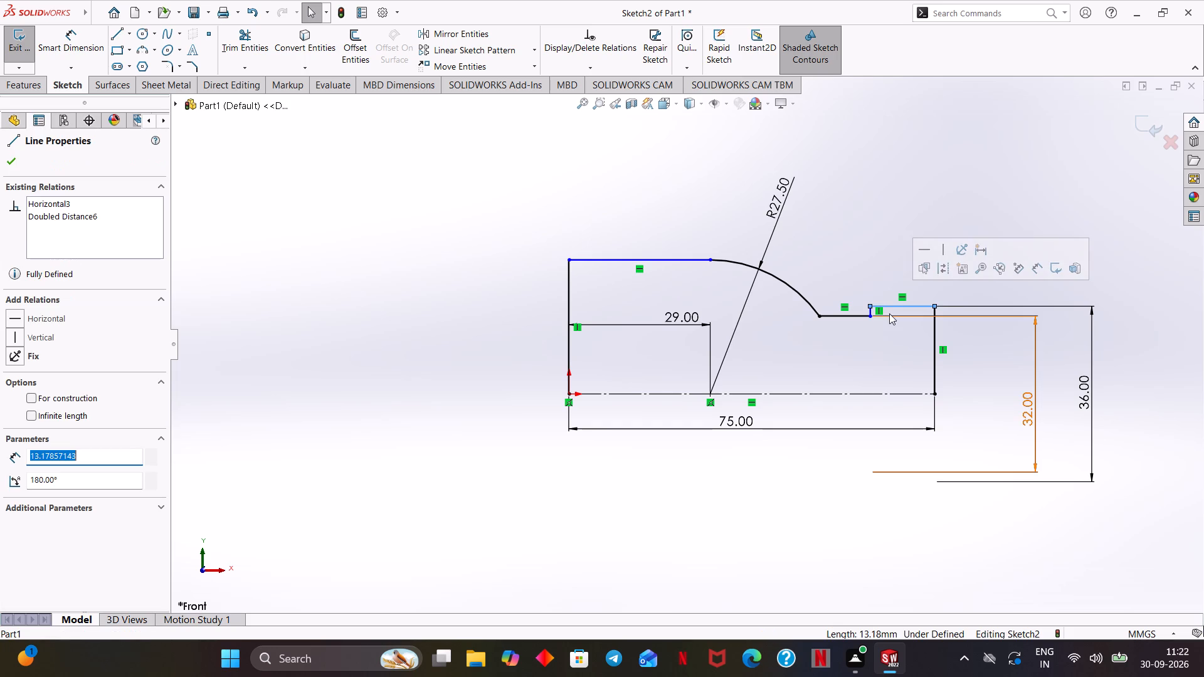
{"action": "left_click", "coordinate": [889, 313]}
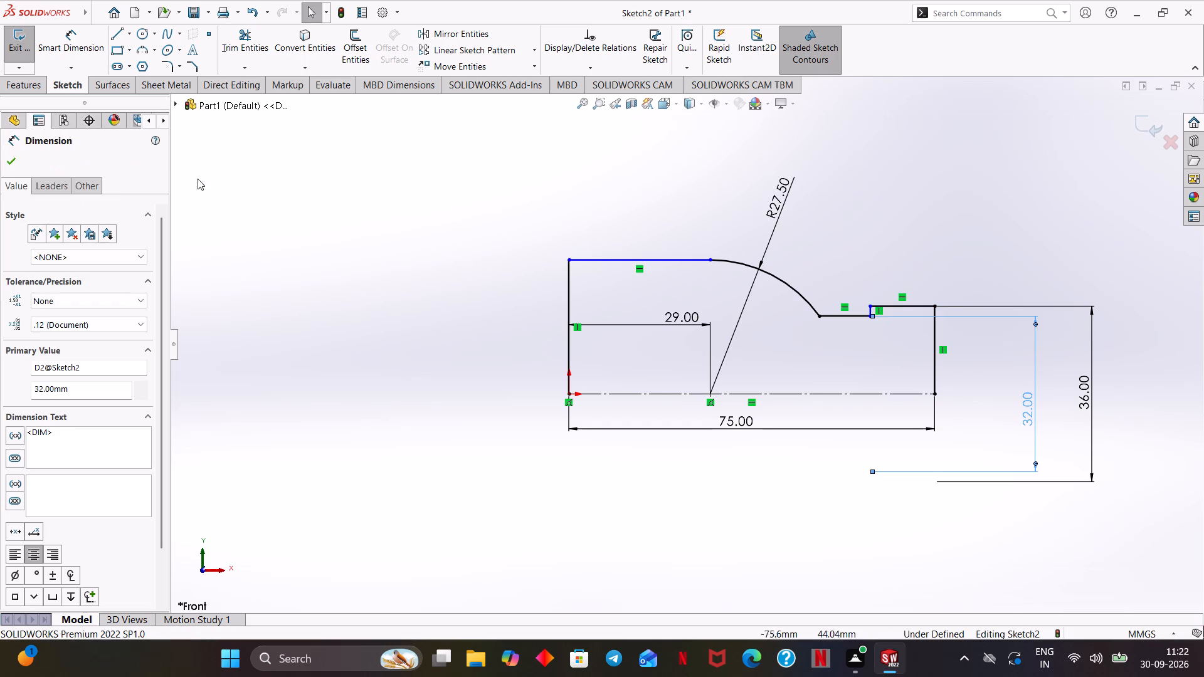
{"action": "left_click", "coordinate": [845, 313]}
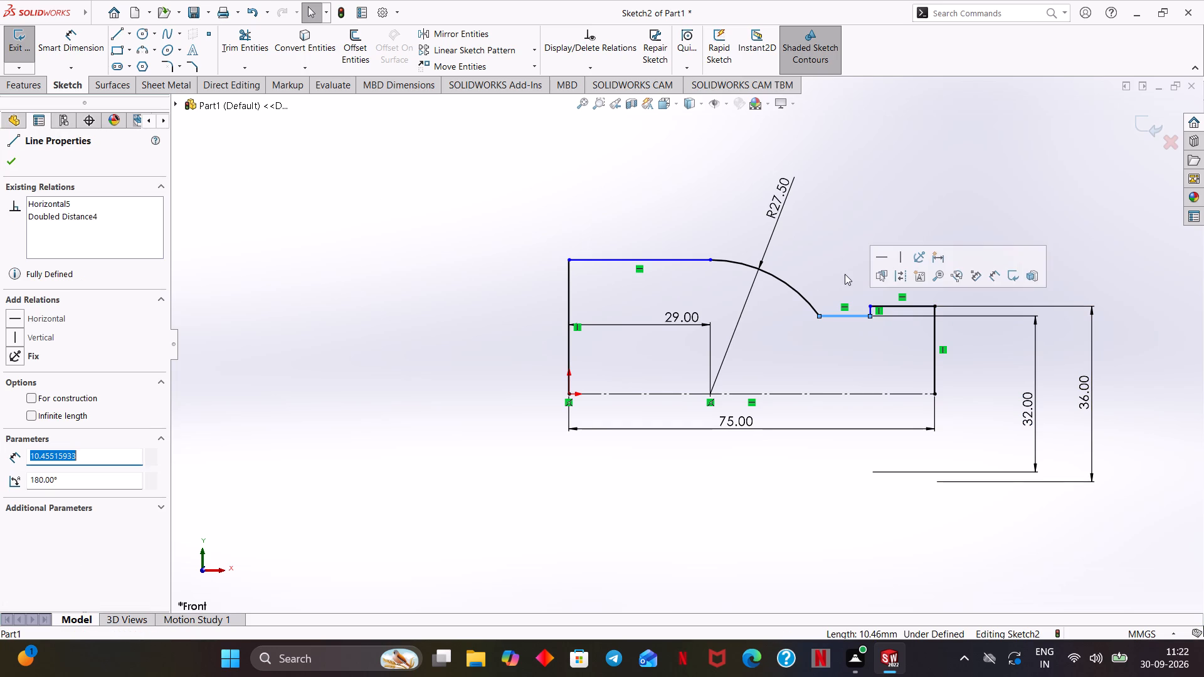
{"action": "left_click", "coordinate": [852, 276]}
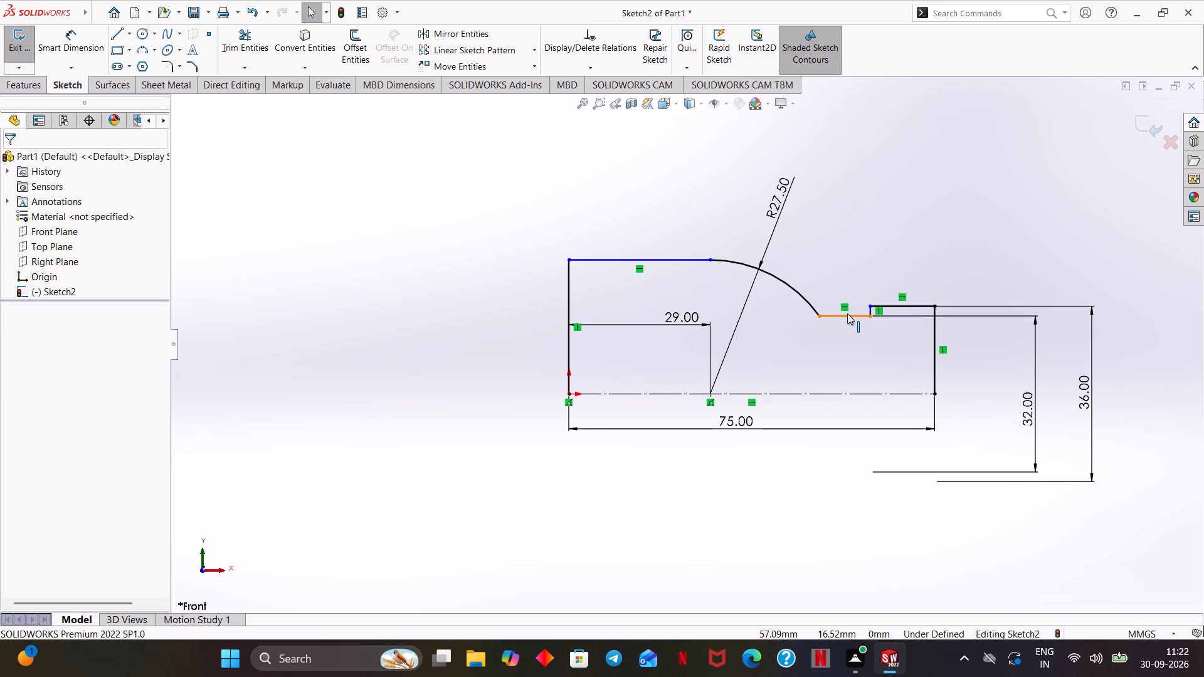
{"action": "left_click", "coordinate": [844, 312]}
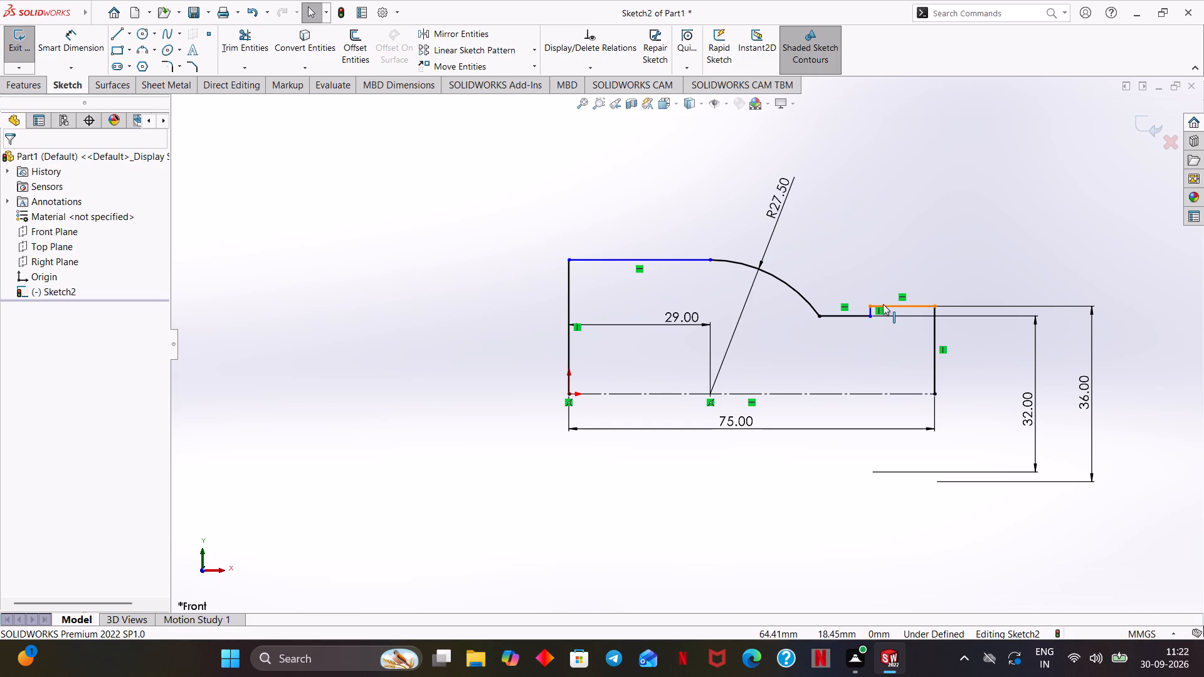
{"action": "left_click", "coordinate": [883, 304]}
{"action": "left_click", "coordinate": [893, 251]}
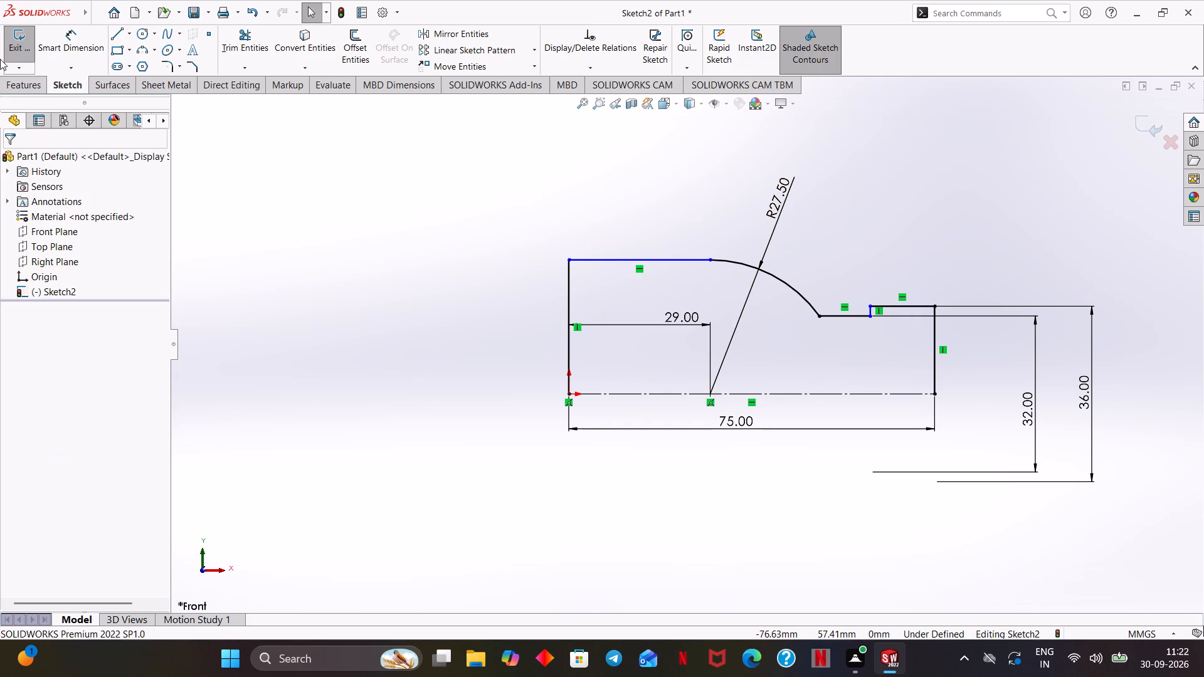
Dimension the length of the short top horizontal line at the profile's small-diameter end as 15 mm.
{"action": "left_click", "coordinate": [54, 43]}
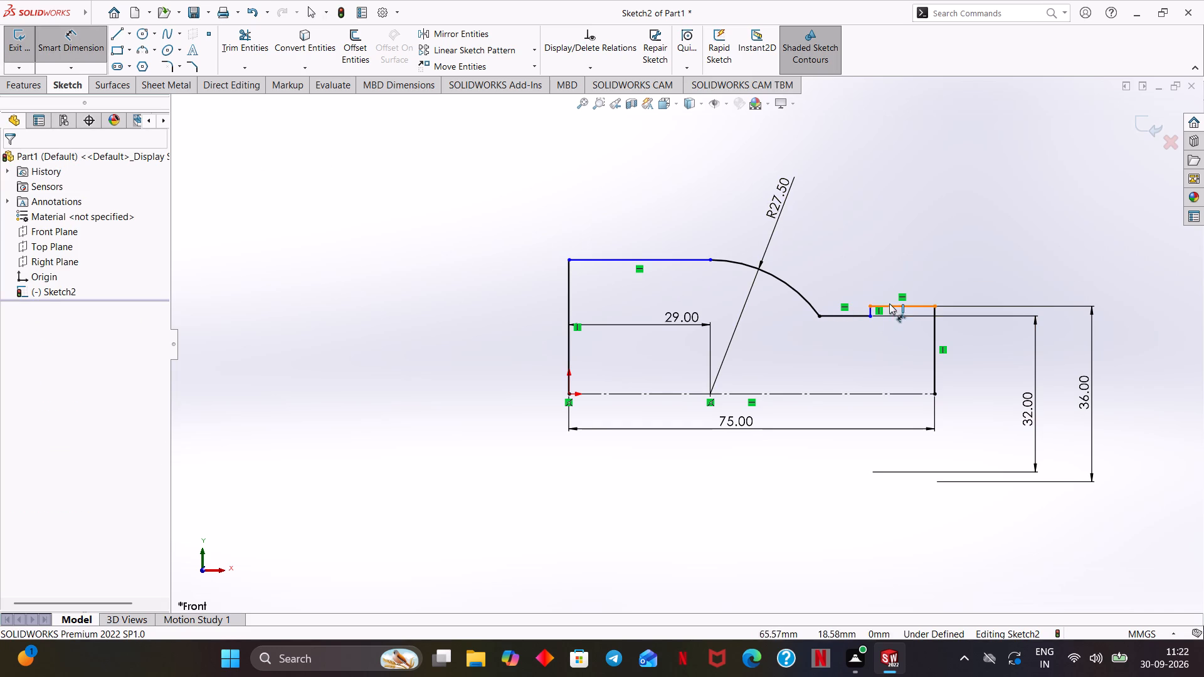
{"action": "left_click", "coordinate": [890, 303]}
{"action": "left_click", "coordinate": [882, 243]}
{"action": "type", "text": "15"}
{"action": "key", "text": "Return"}
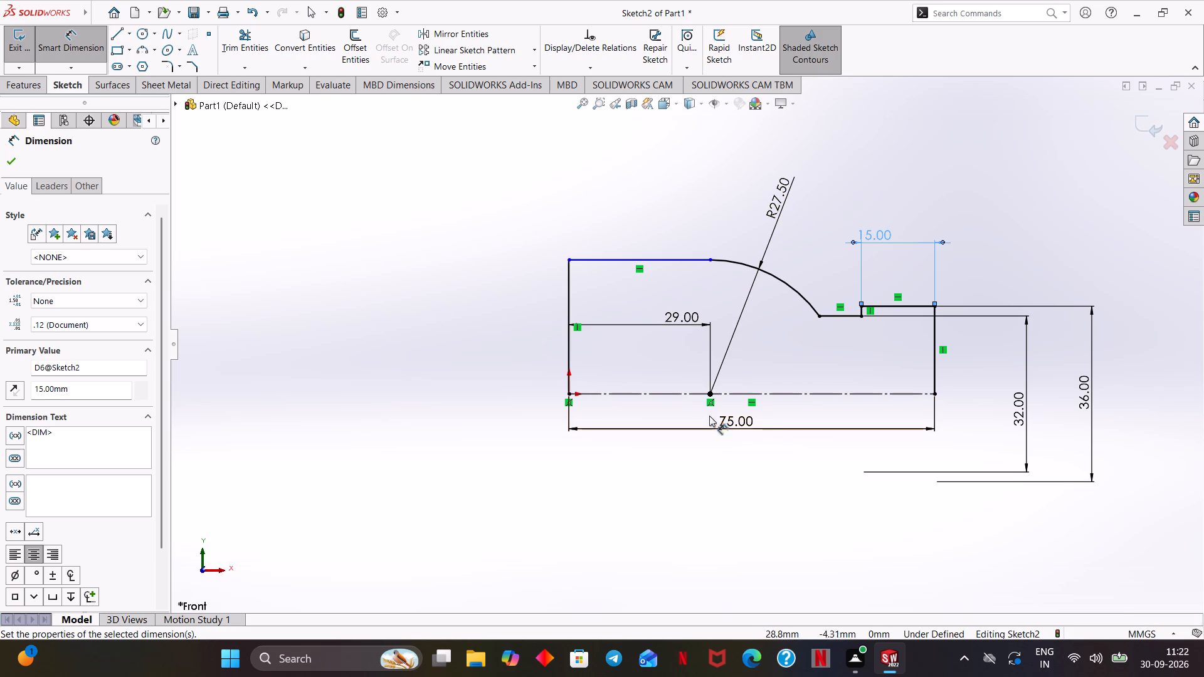
{"action": "middle_click_drag", "start_coordinate": [810, 502], "coordinate": [773, 500], "text": "ctrl"}
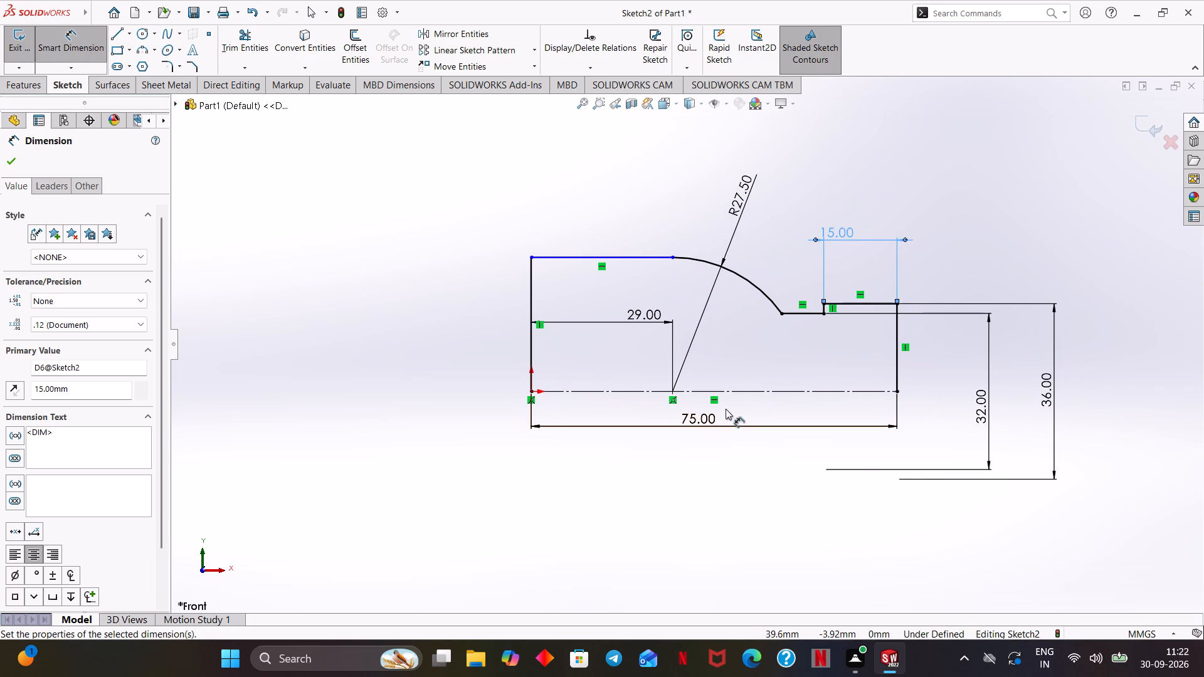
{"action": "left_click", "coordinate": [8, 165]}
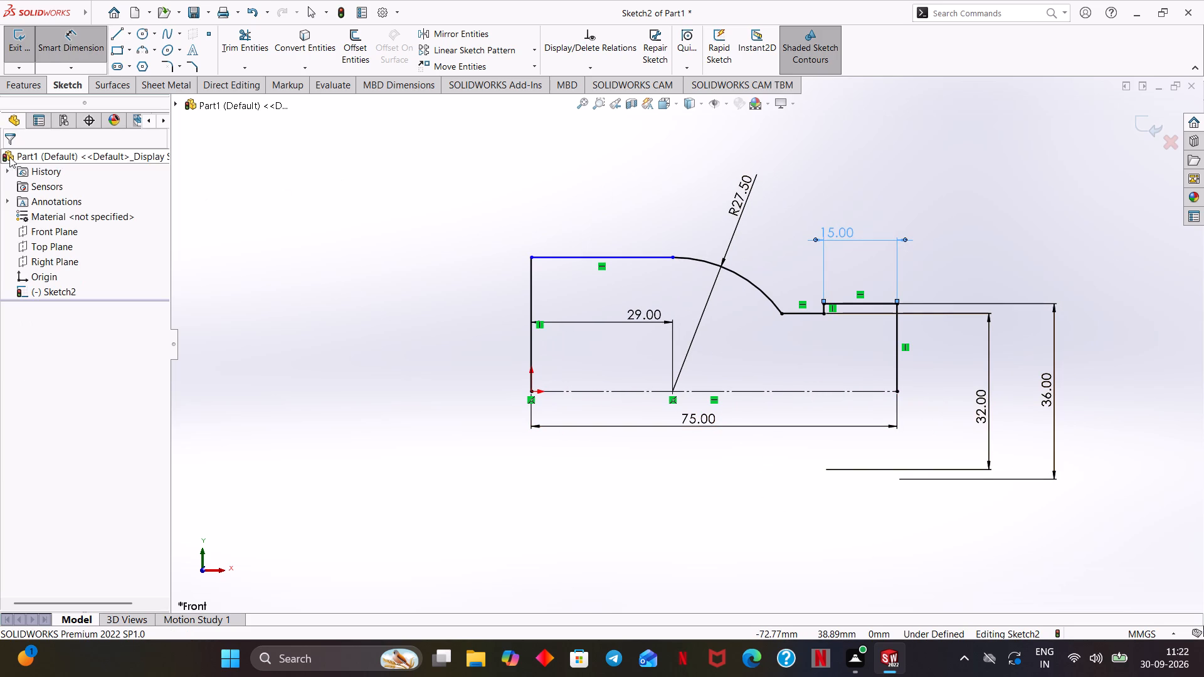
Revolve the stepped profile 360 degrees about the construction centreline into a solid body.
{"action": "left_click", "coordinate": [21, 87]}
{"action": "left_click", "coordinate": [61, 53]}
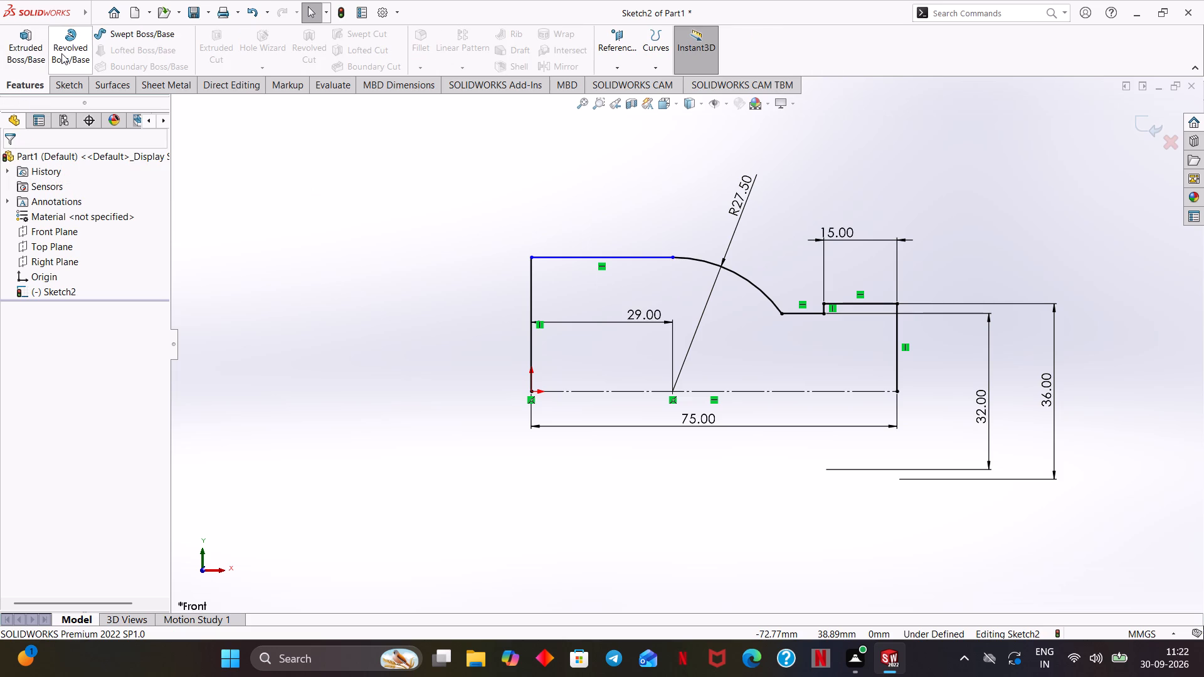
{"action": "left_click", "coordinate": [620, 337]}
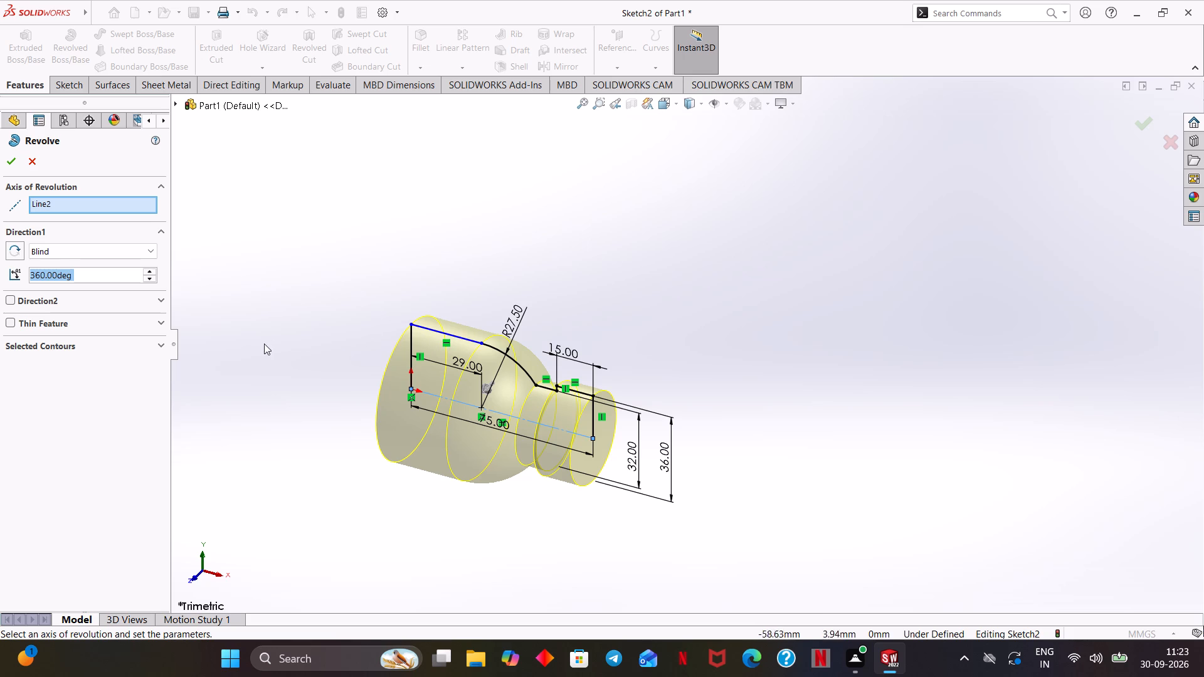
{"action": "left_click", "coordinate": [11, 169]}
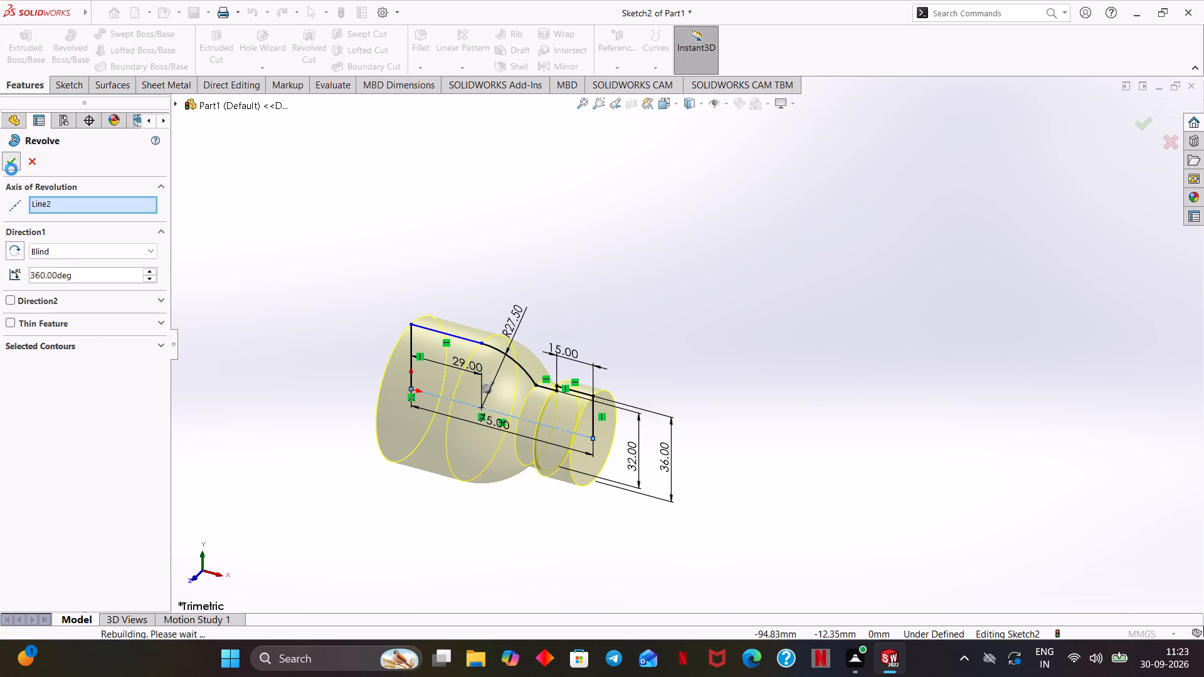
{"action": "left_click", "coordinate": [498, 276]}
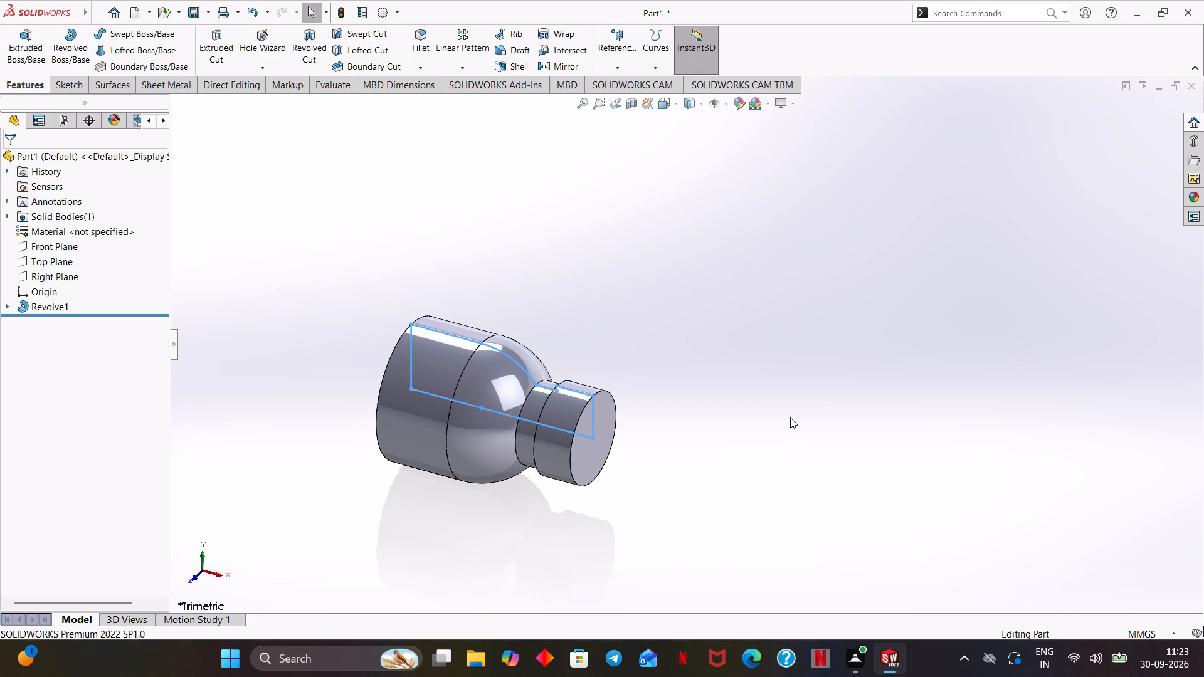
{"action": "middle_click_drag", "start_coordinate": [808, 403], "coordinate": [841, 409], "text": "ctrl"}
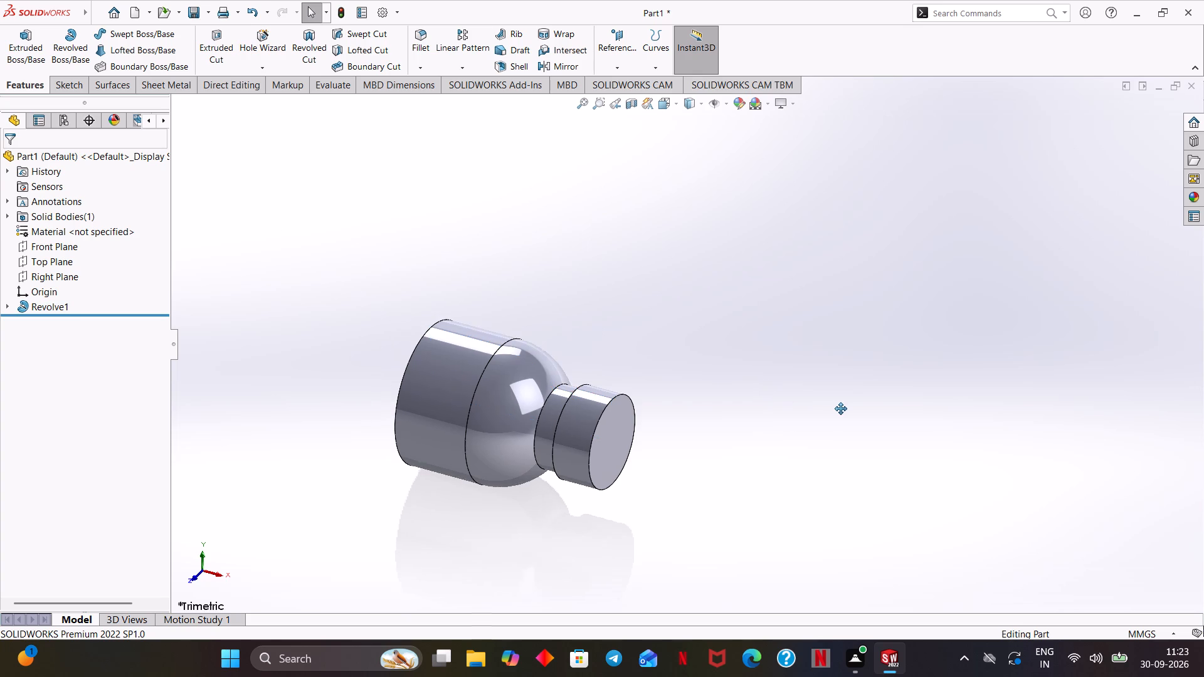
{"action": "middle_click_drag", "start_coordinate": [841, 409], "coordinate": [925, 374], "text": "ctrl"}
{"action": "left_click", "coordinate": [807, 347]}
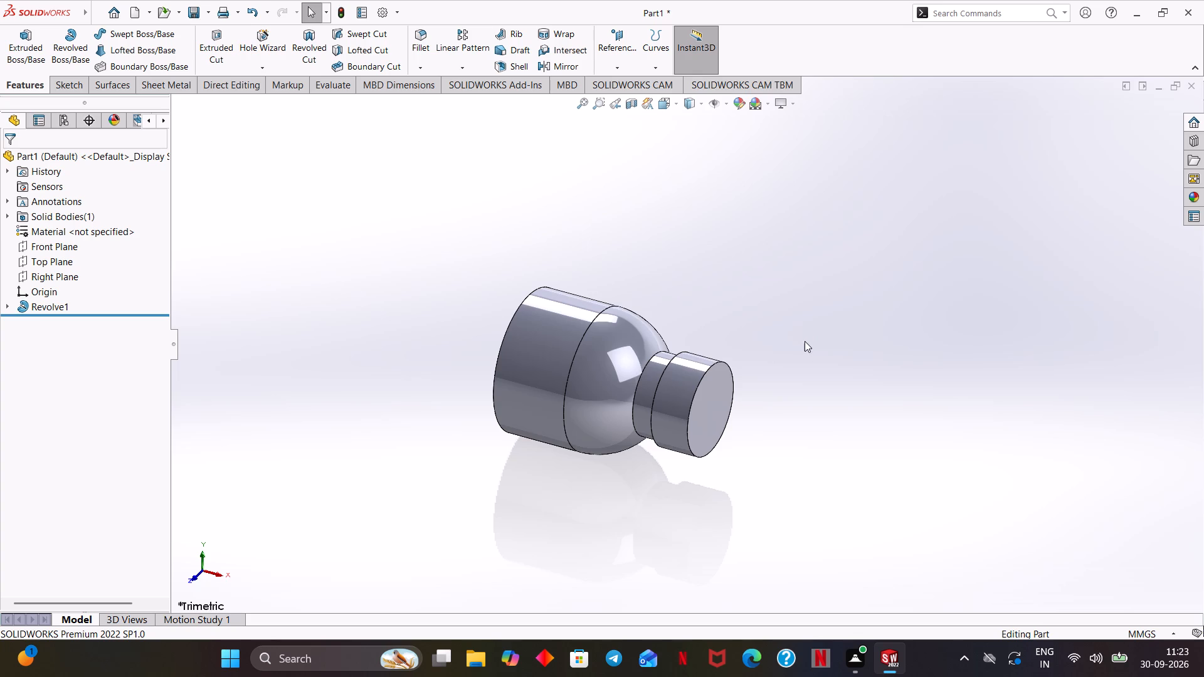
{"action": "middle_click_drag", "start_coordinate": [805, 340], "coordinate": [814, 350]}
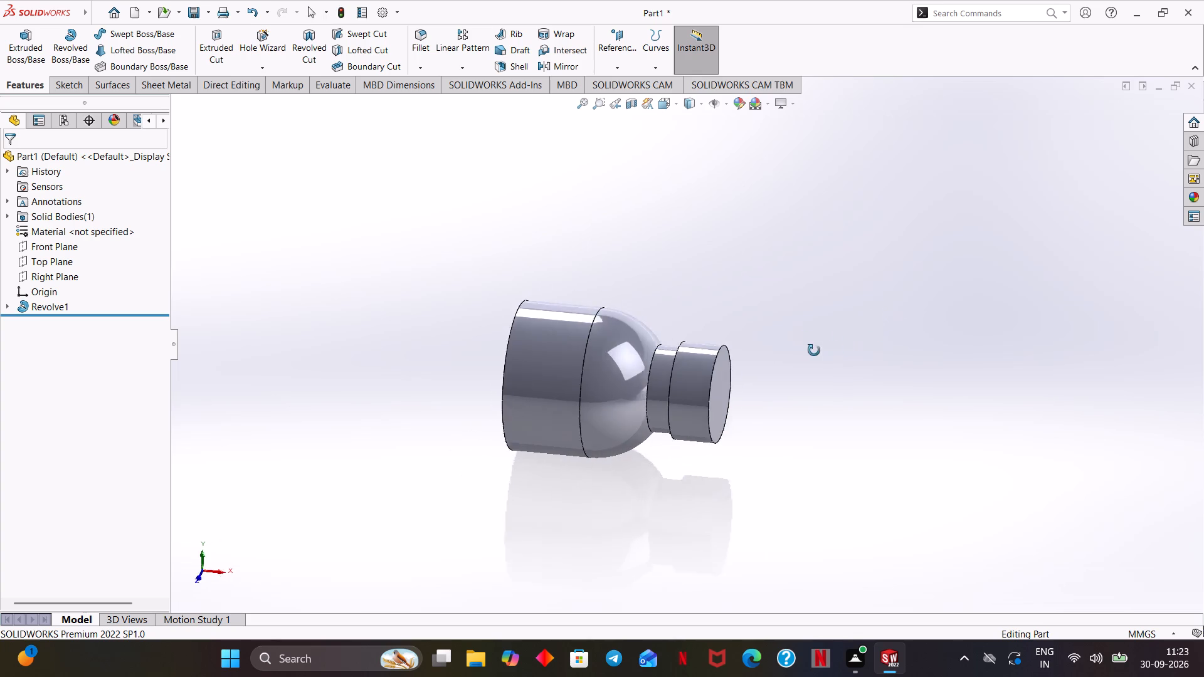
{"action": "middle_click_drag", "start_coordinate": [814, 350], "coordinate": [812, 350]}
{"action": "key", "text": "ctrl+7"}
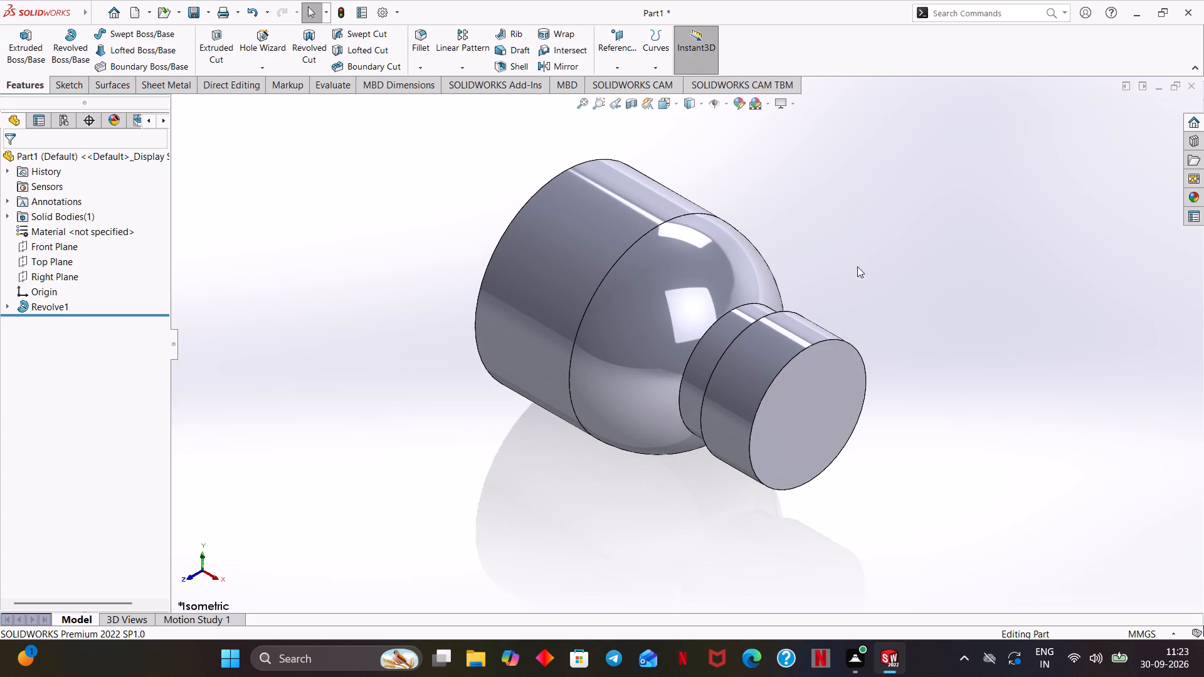
Try several red and orange shades on the whole part, ending with the light red swatch from the standard palette.
{"action": "left_click", "coordinate": [736, 104]}
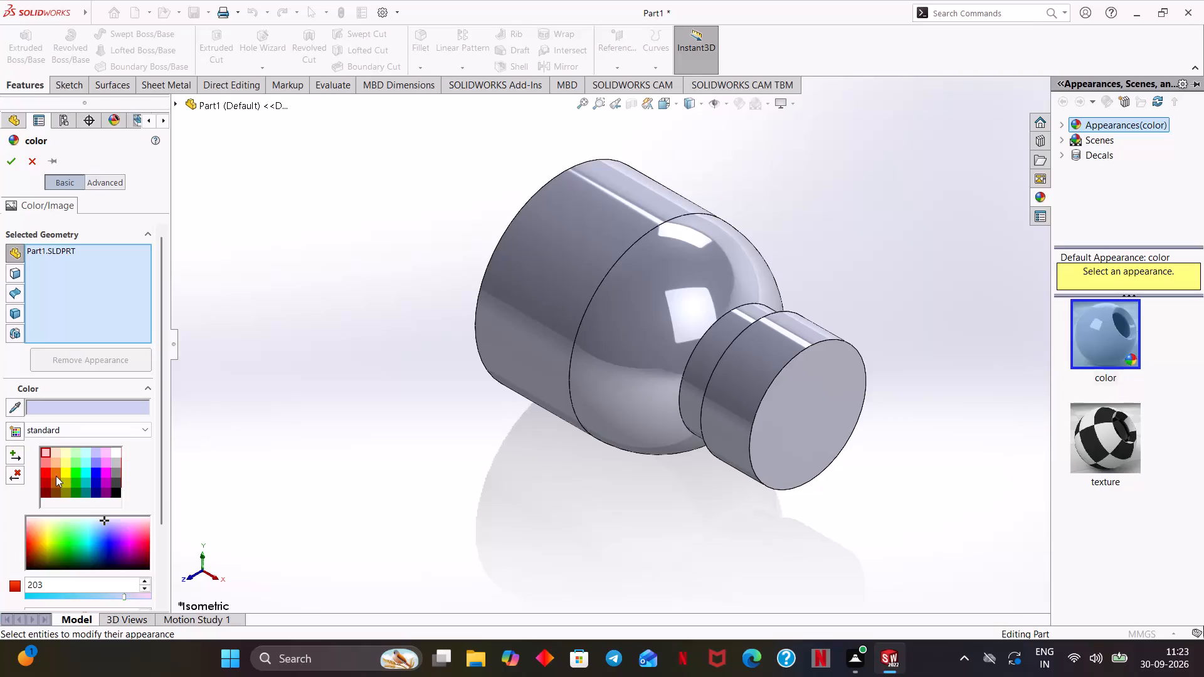
{"action": "left_click", "coordinate": [43, 474]}
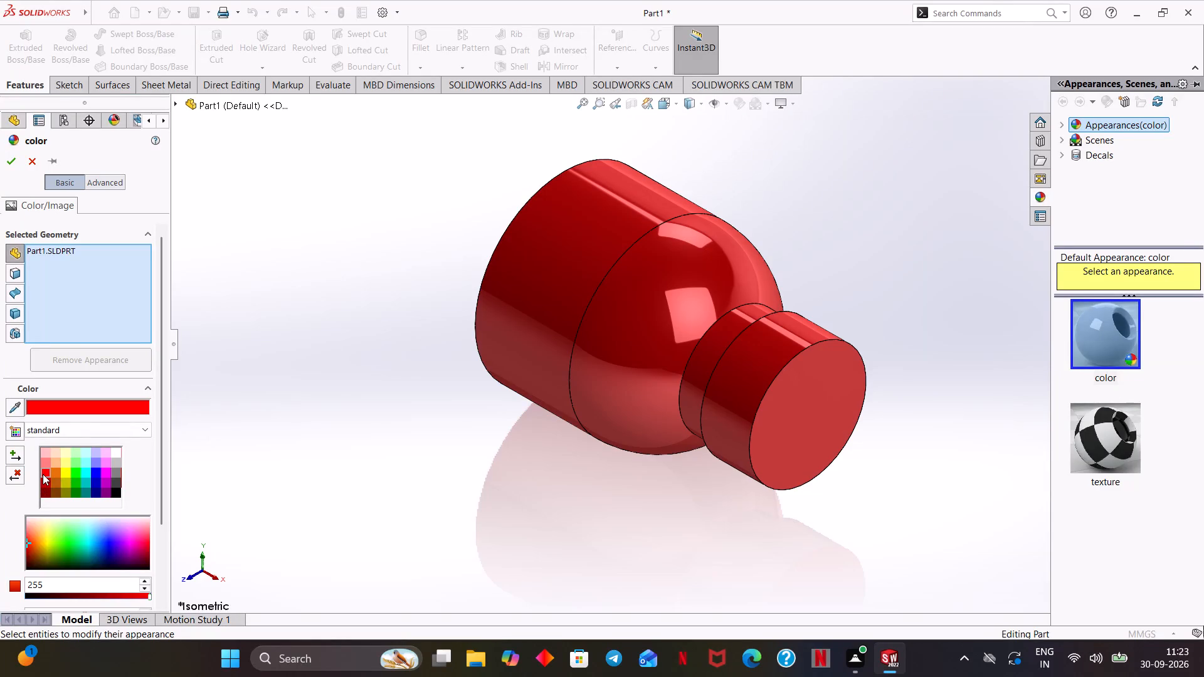
{"action": "left_click", "coordinate": [43, 462]}
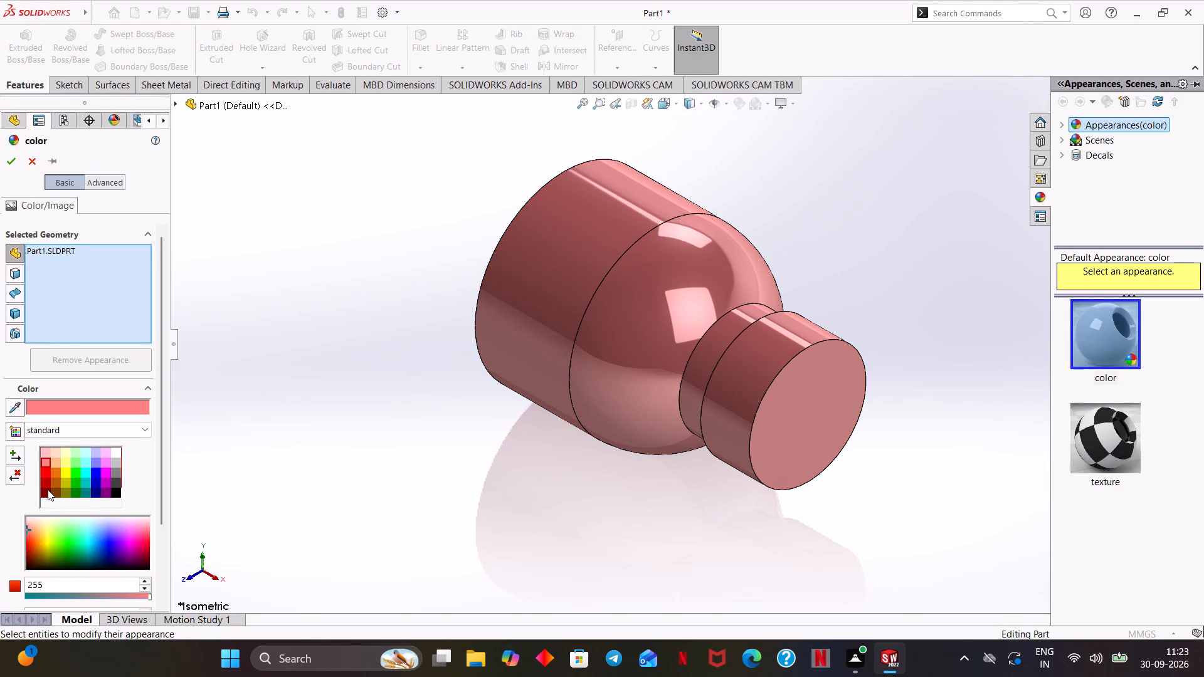
{"action": "left_click", "coordinate": [45, 490]}
{"action": "left_click", "coordinate": [41, 476]}
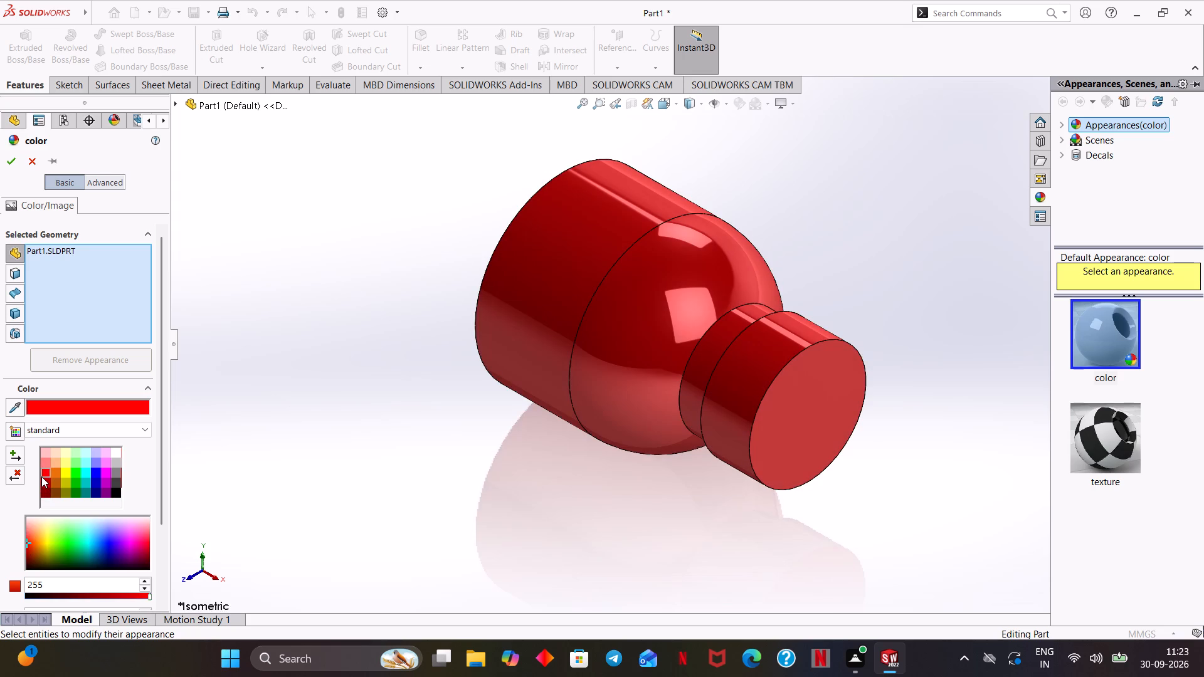
{"action": "left_click", "coordinate": [52, 472]}
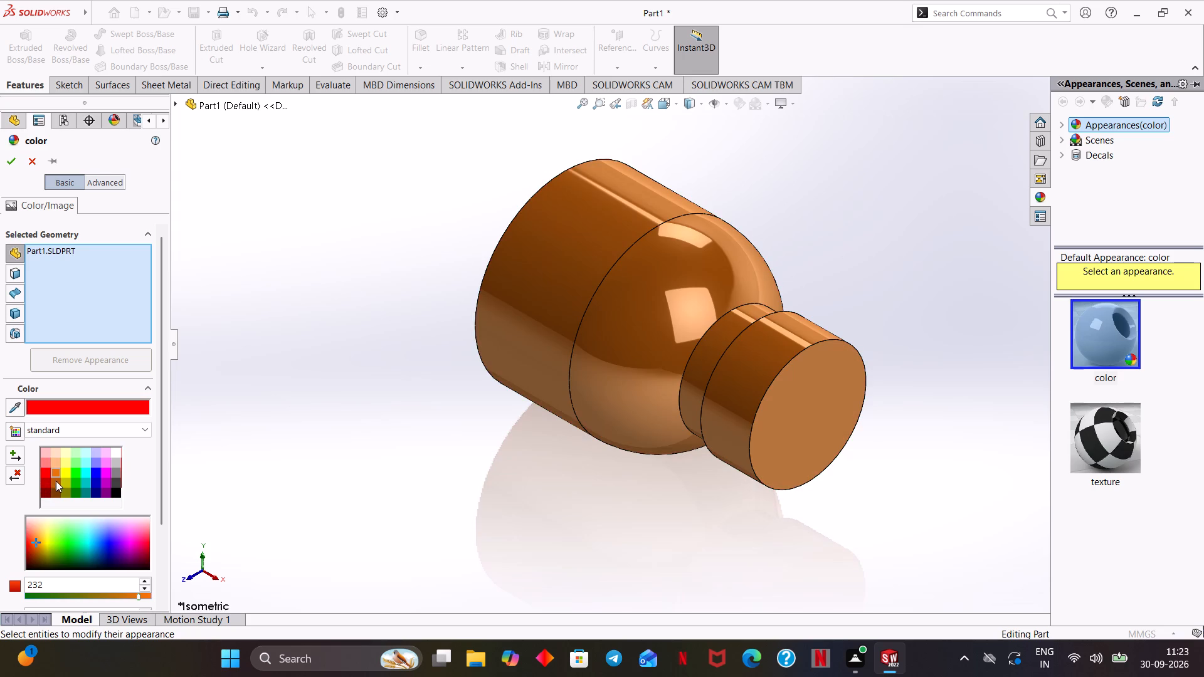
{"action": "left_click", "coordinate": [56, 481]}
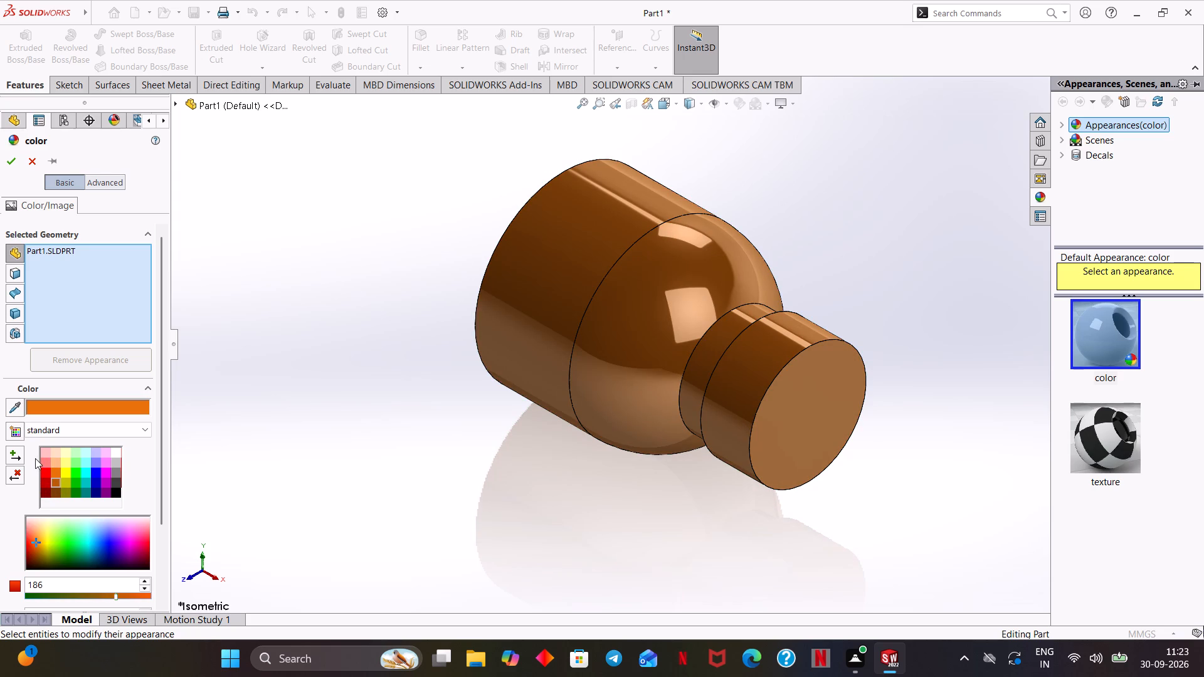
{"action": "left_click", "coordinate": [45, 463]}
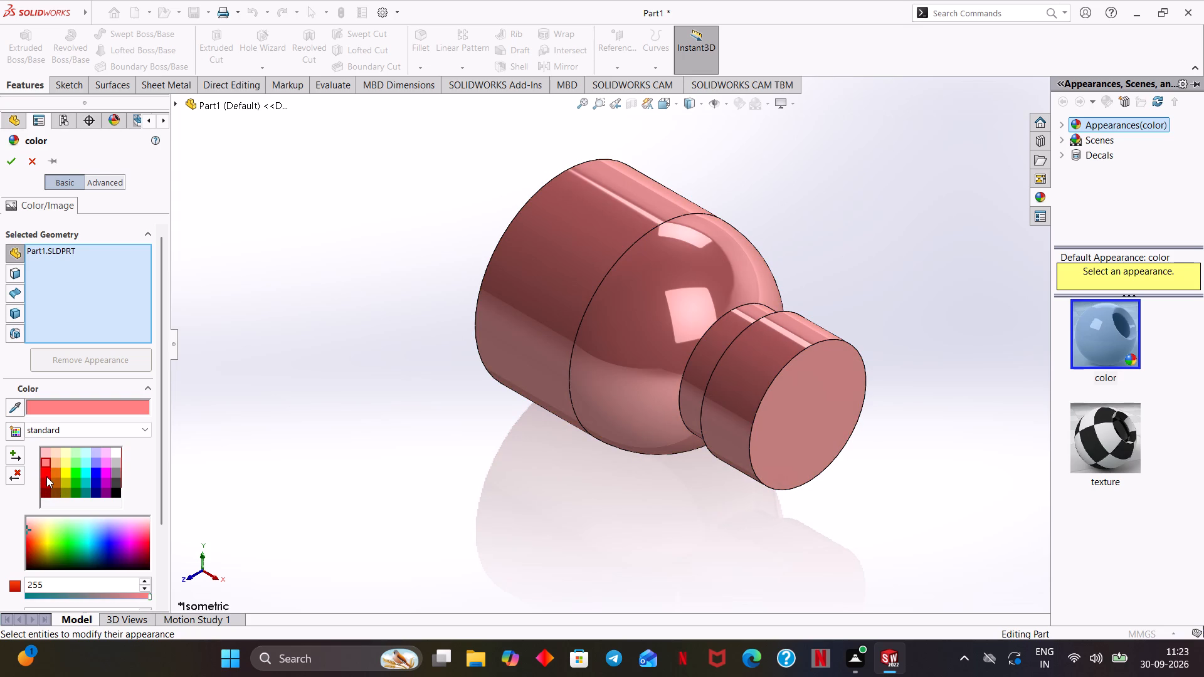
{"action": "left_click", "coordinate": [46, 470]}
{"action": "left_click", "coordinate": [42, 478]}
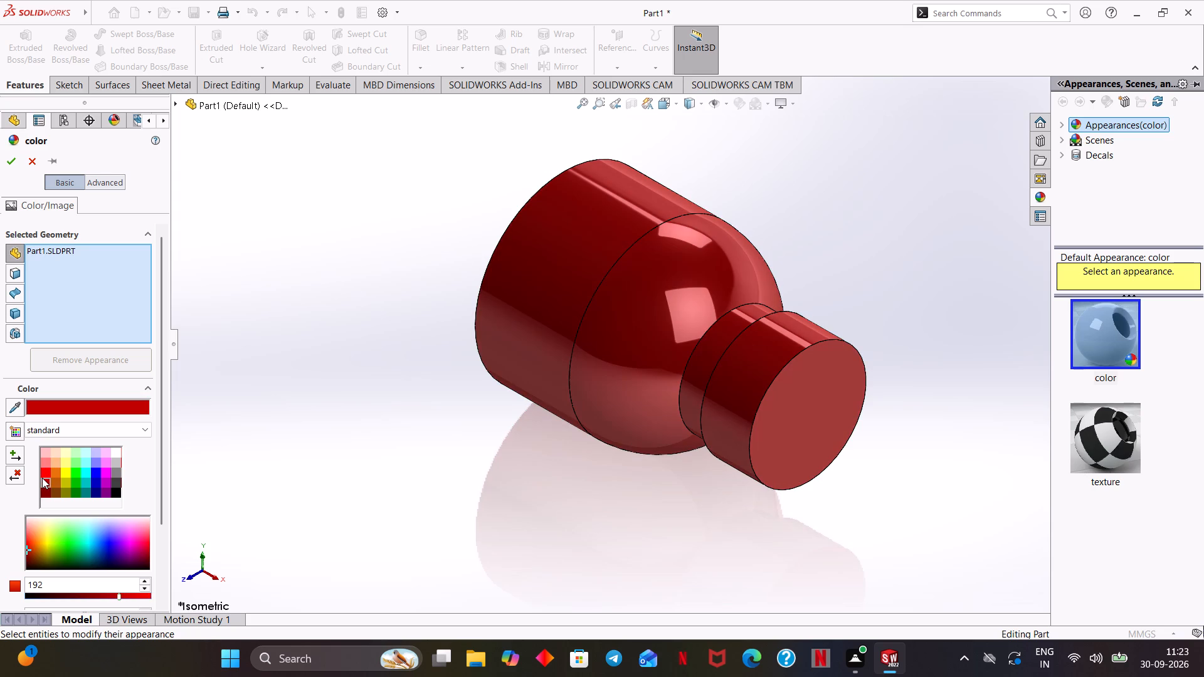
{"action": "left_click", "coordinate": [45, 491]}
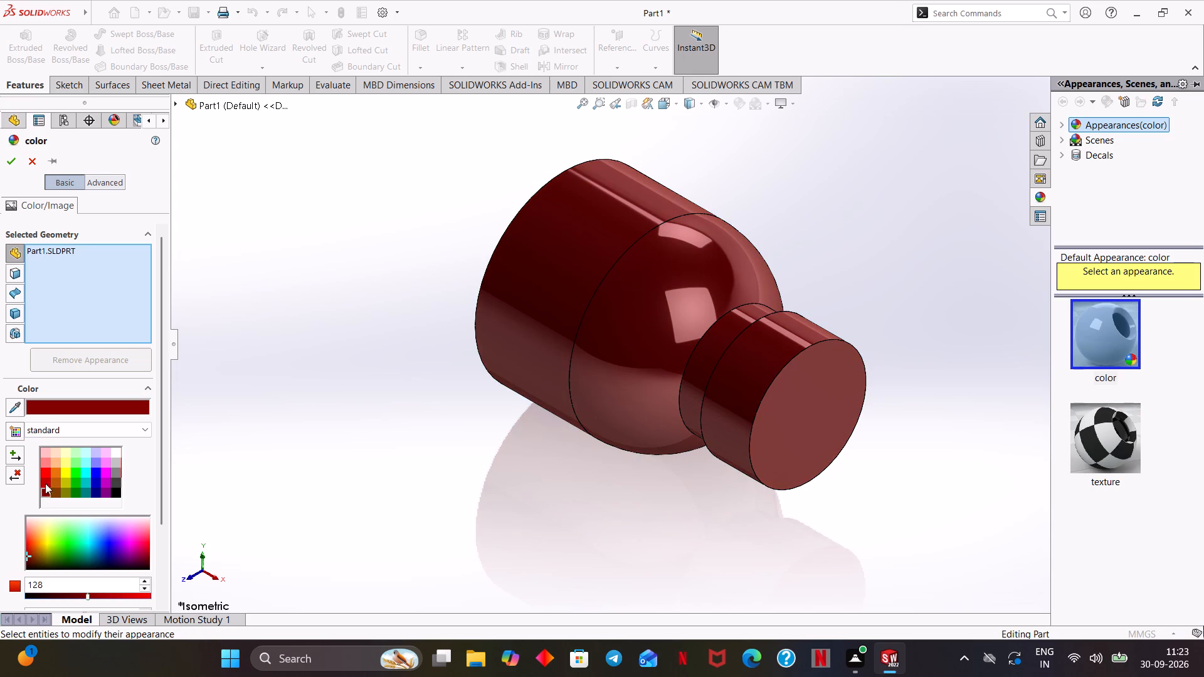
{"action": "left_click", "coordinate": [45, 451]}
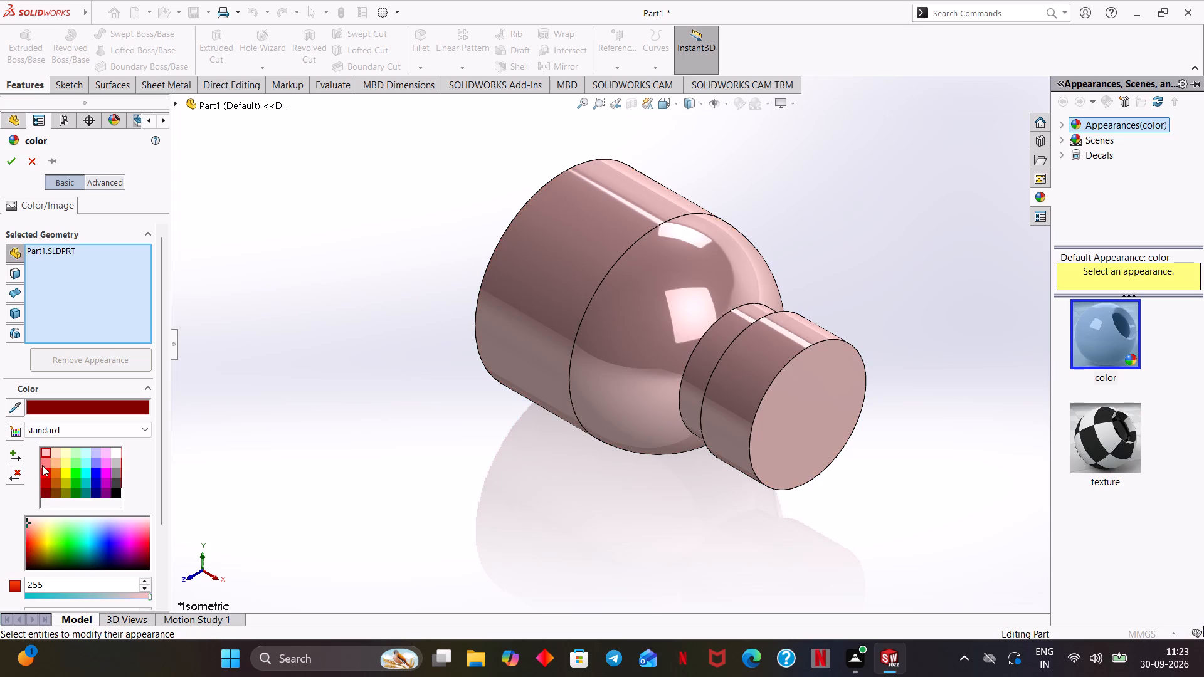
{"action": "left_click", "coordinate": [45, 460]}
{"action": "left_click", "coordinate": [43, 473]}
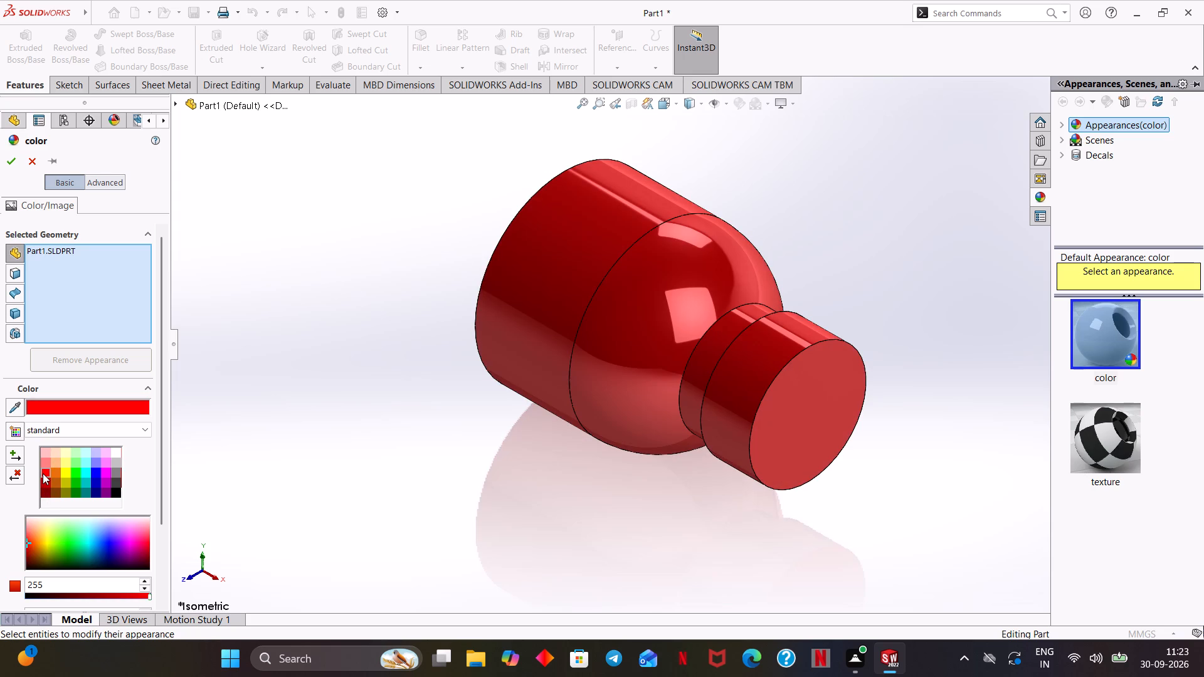
{"action": "left_click", "coordinate": [41, 480]}
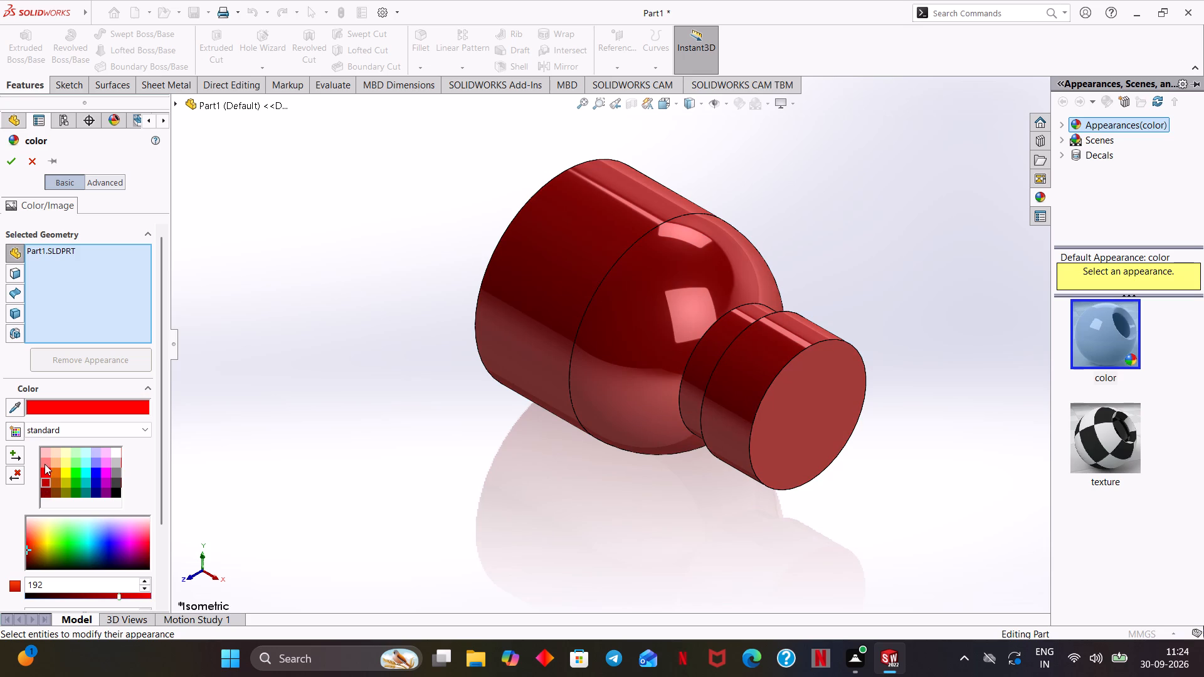
{"action": "left_click", "coordinate": [45, 464]}
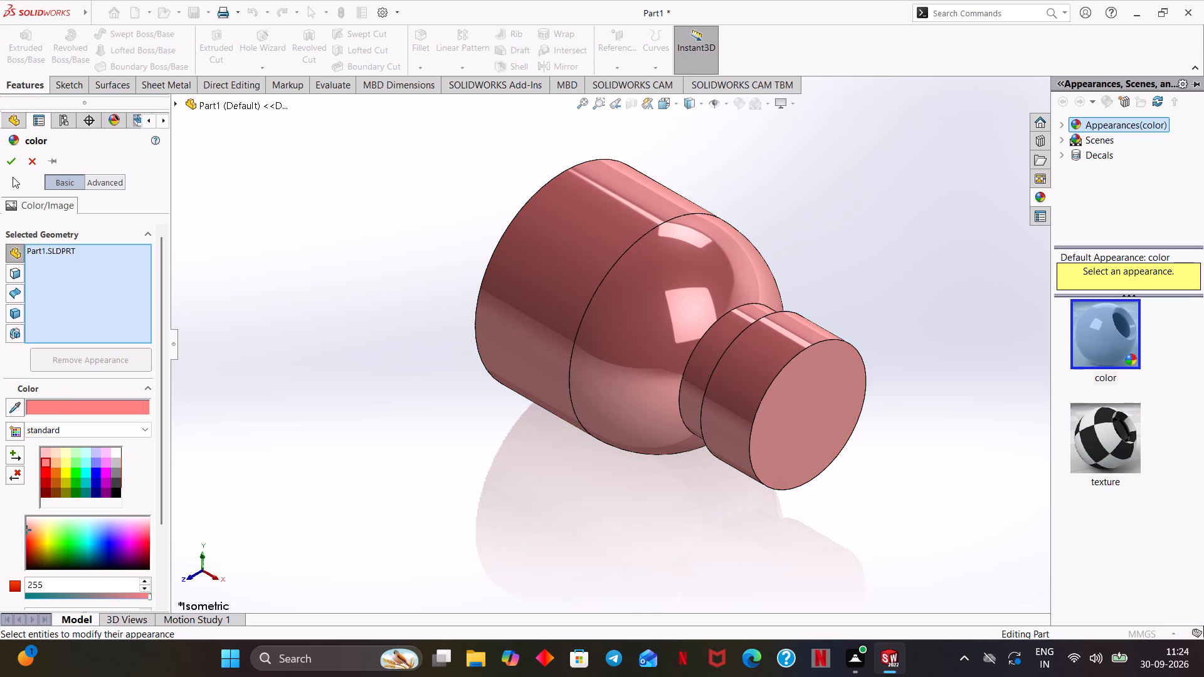
{"action": "left_click", "coordinate": [8, 164]}
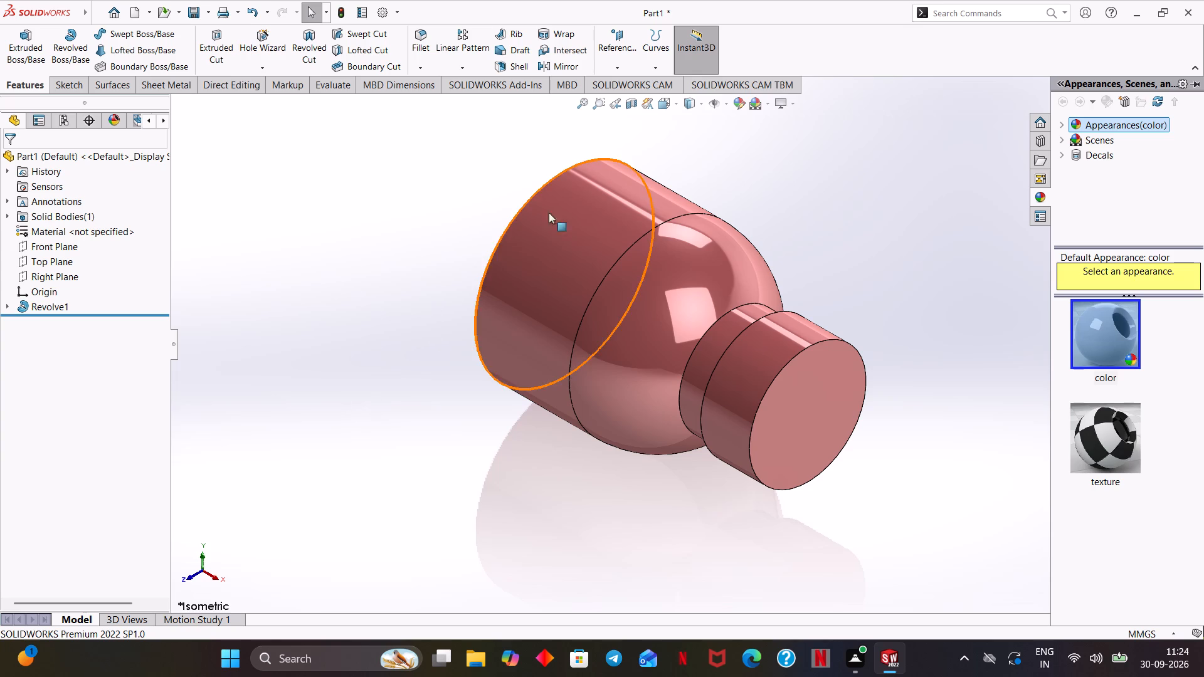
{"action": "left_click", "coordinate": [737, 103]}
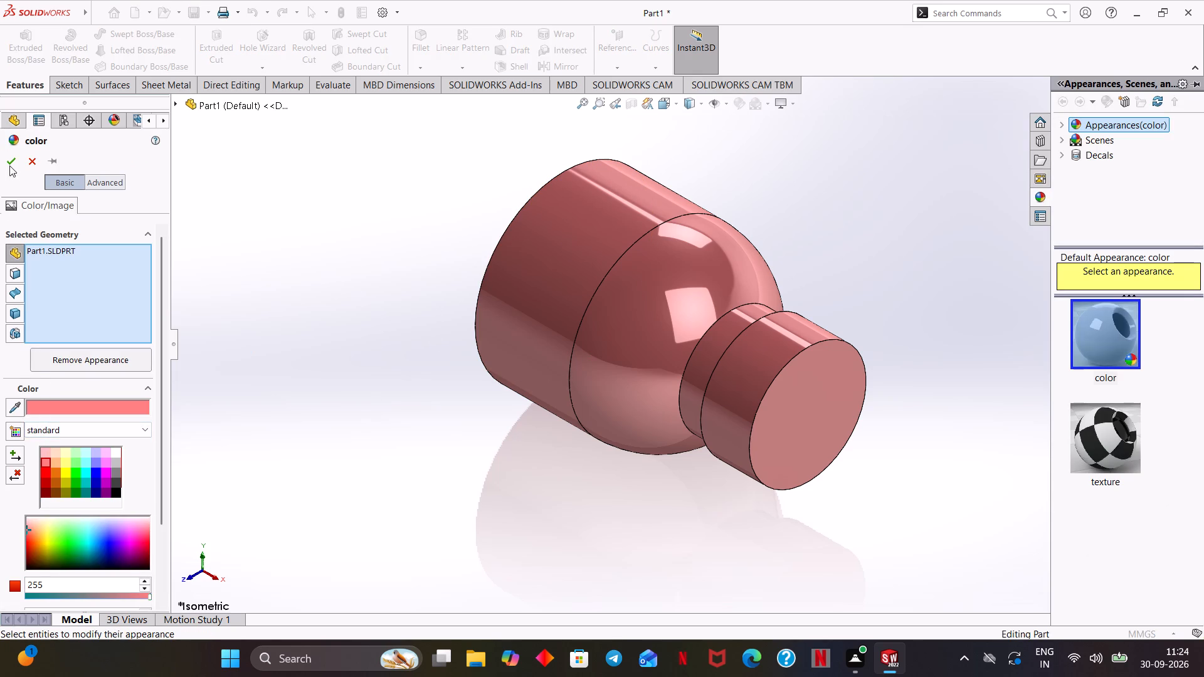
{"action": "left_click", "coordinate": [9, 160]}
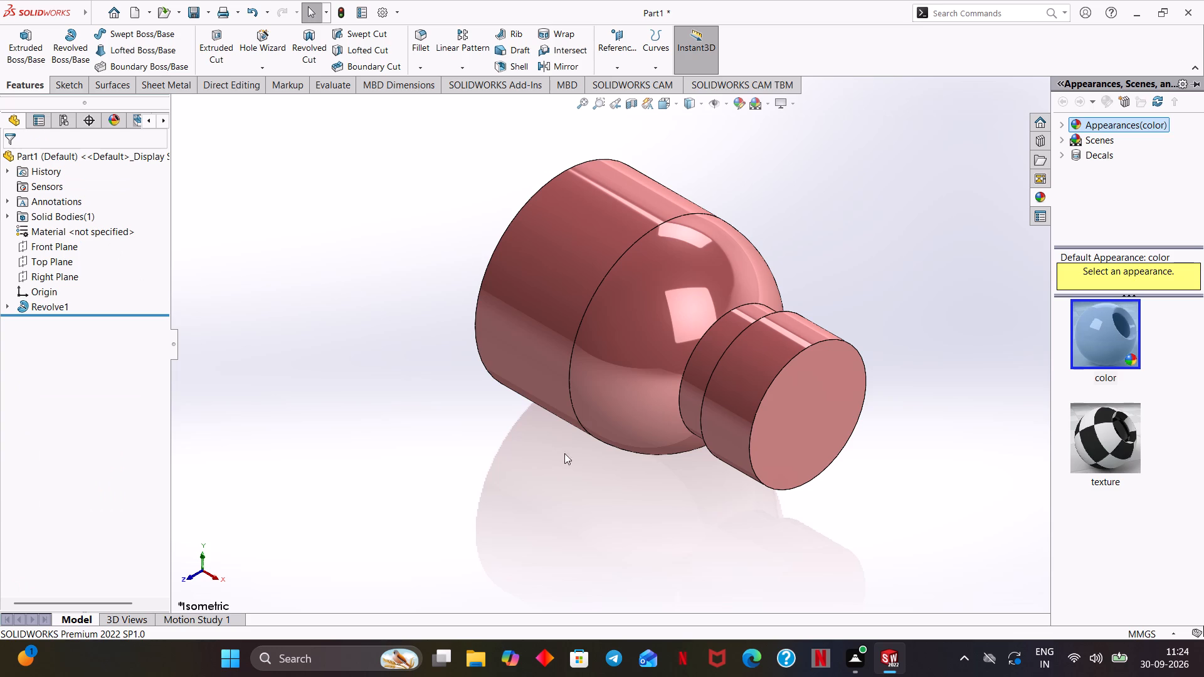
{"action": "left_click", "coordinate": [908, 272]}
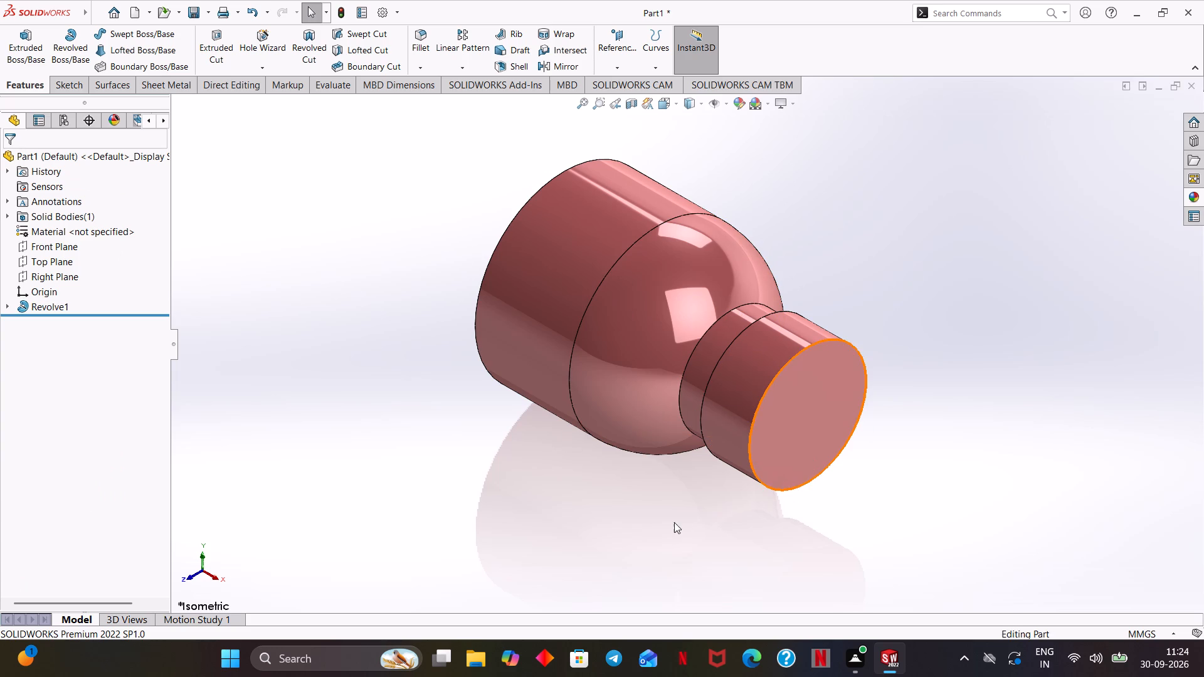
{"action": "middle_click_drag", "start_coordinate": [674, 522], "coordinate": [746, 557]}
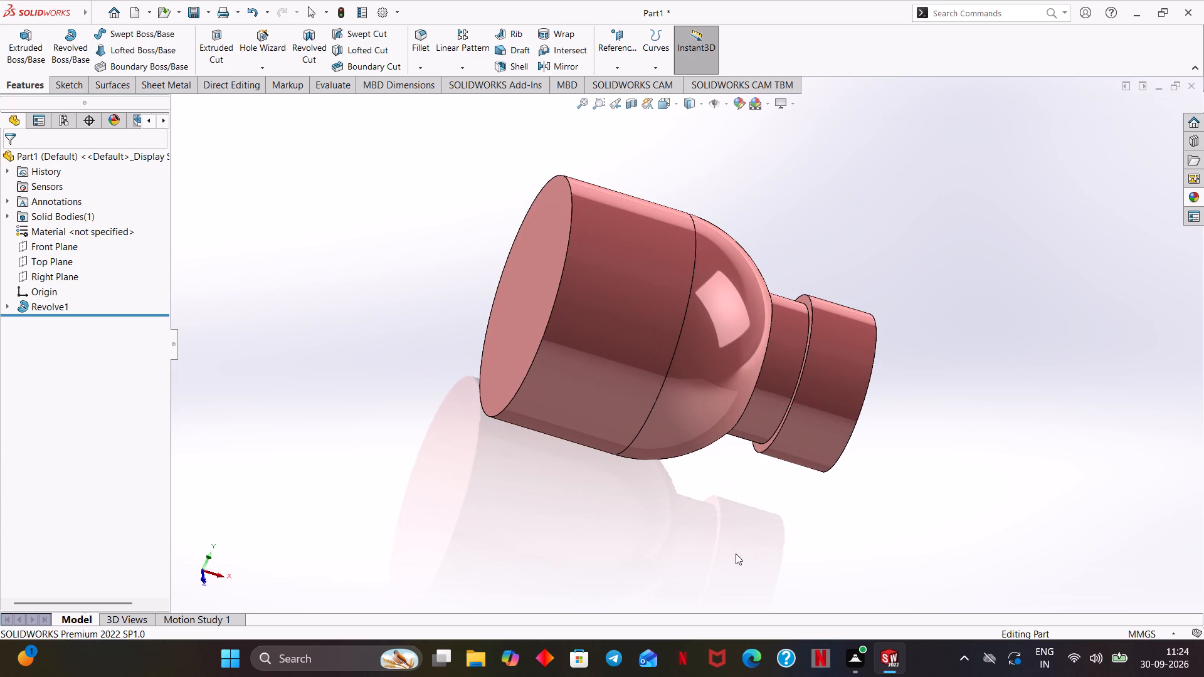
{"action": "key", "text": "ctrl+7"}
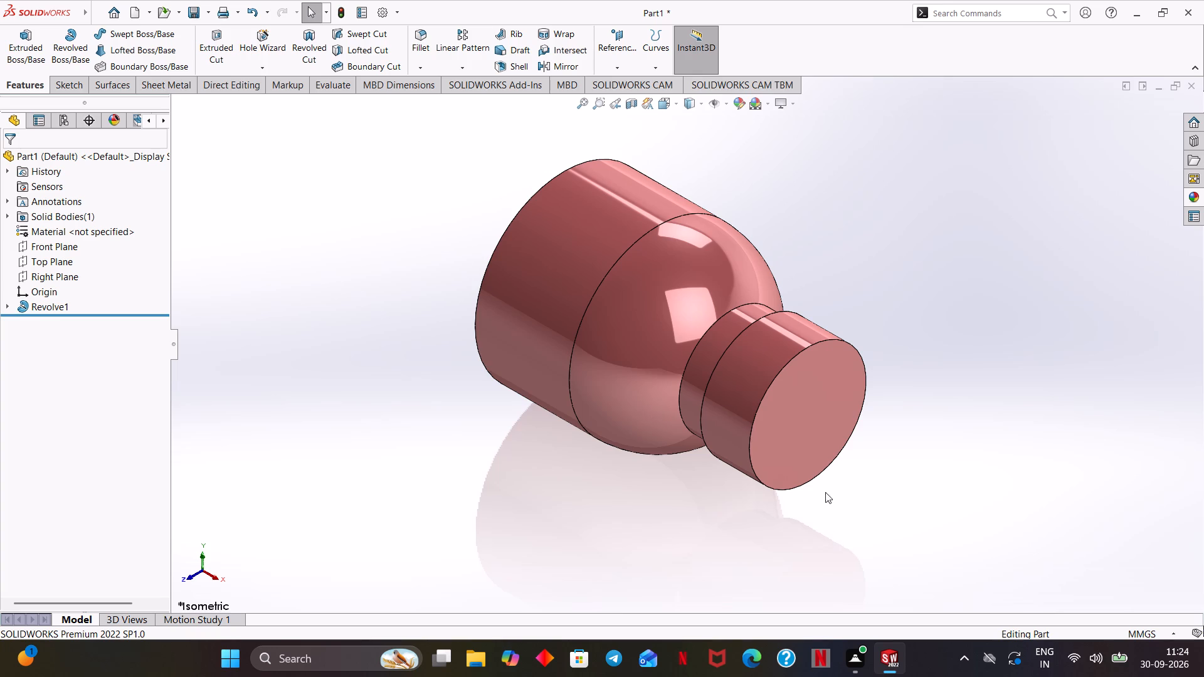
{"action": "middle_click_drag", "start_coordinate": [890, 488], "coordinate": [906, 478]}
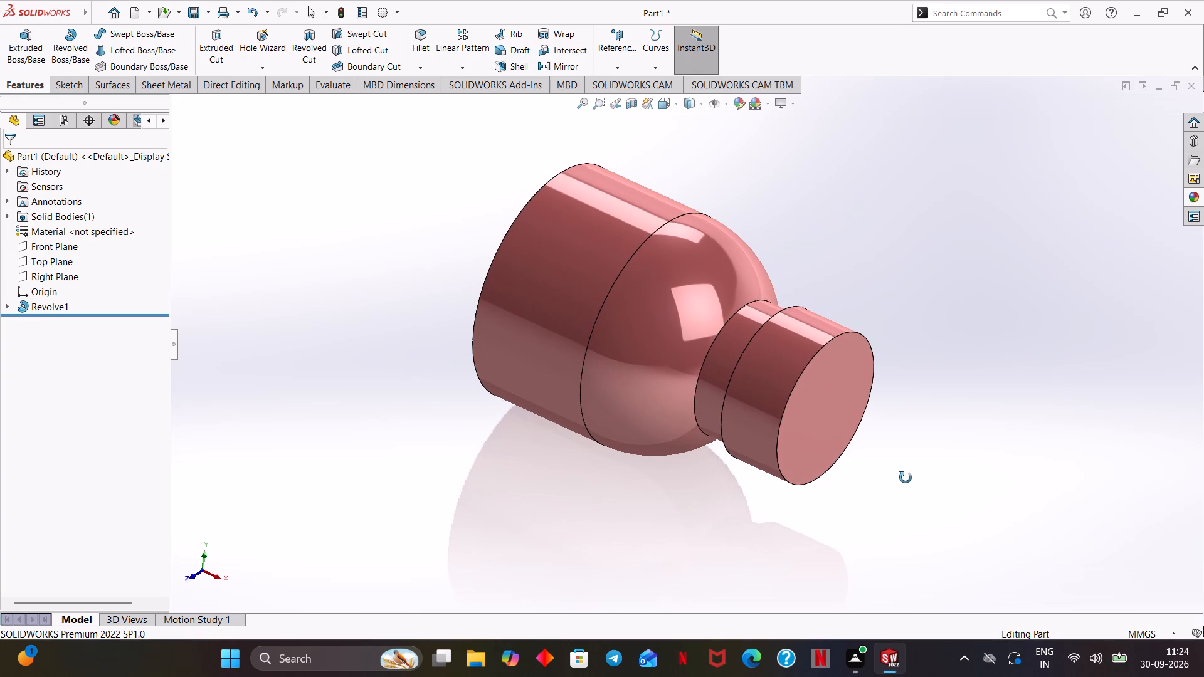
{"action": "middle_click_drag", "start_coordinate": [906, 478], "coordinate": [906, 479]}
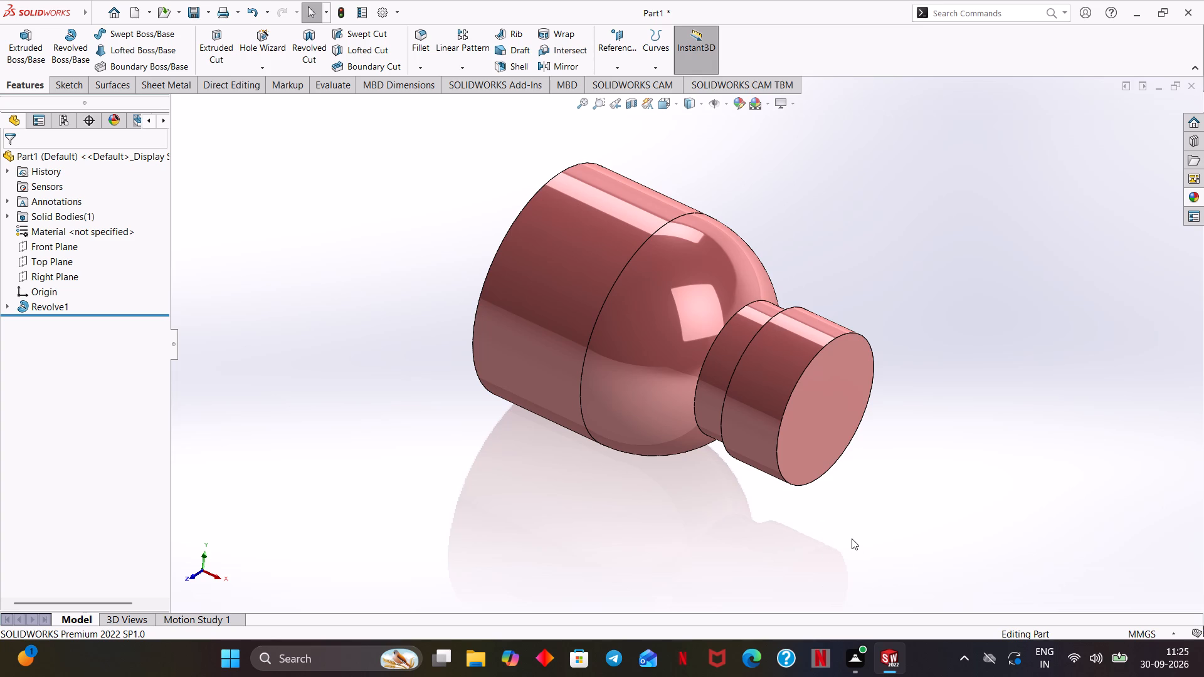
On the large flat end face, sketch a centre rectangle from the origin, about 58.5 mm wide and 60 mm high.
{"action": "middle_click_drag", "start_coordinate": [624, 498], "coordinate": [665, 498]}
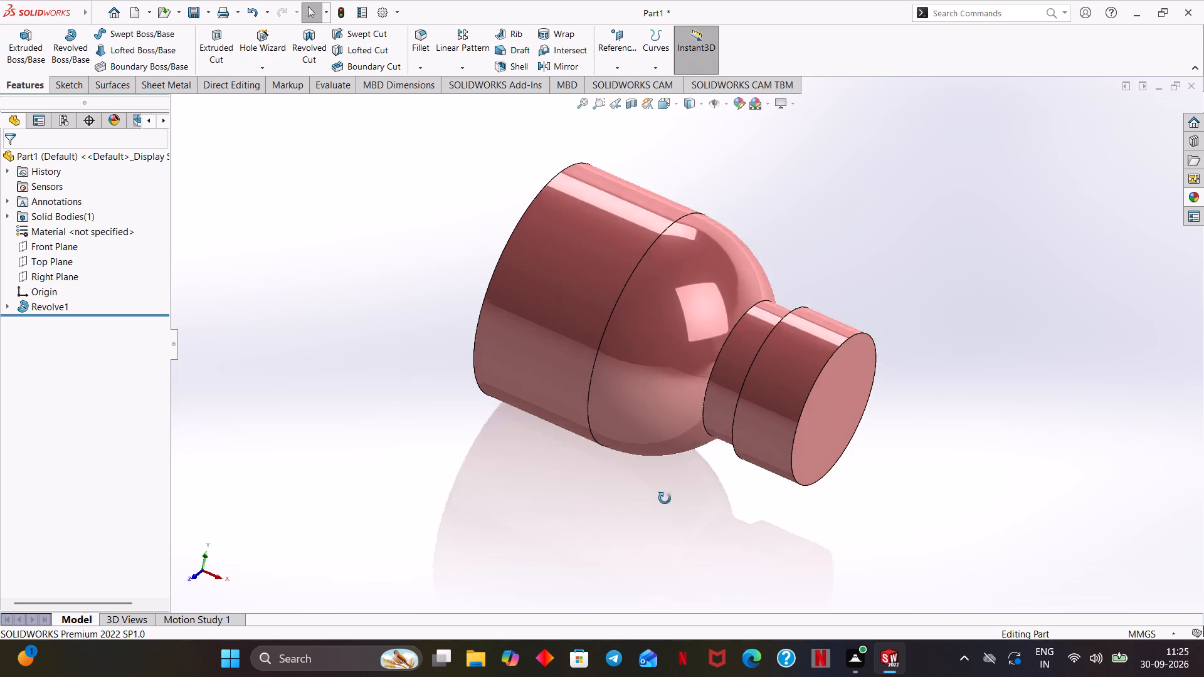
{"action": "middle_click_drag", "start_coordinate": [665, 498], "coordinate": [780, 581]}
{"action": "left_click", "coordinate": [655, 385]}
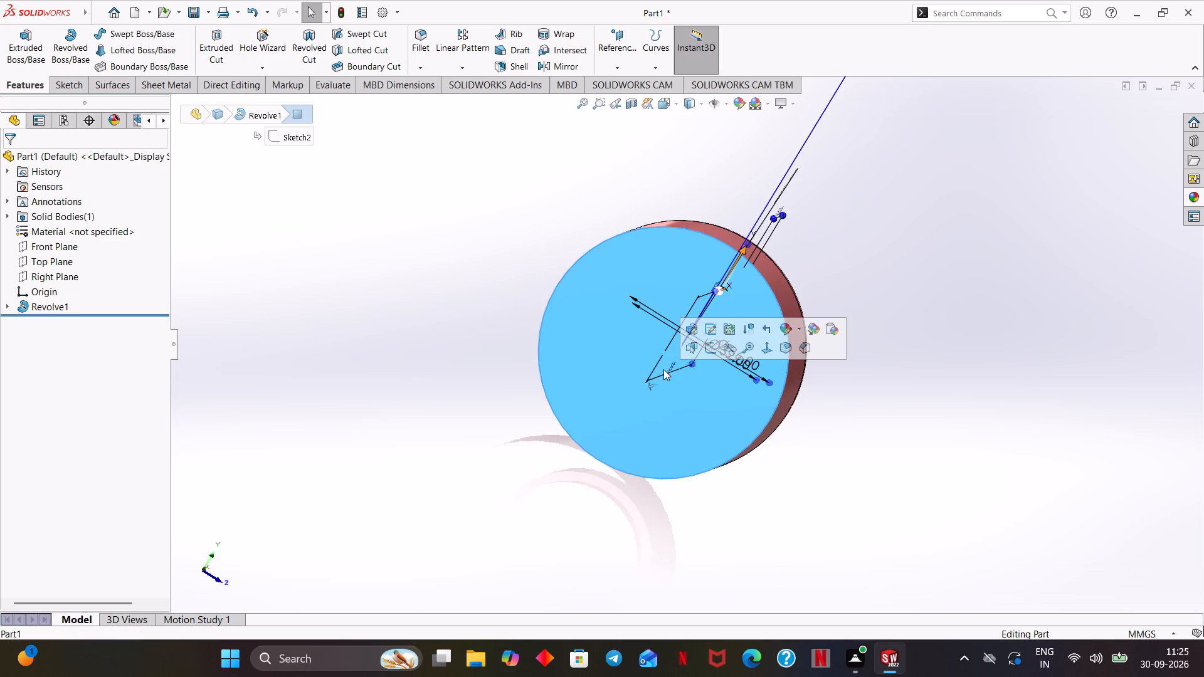
{"action": "left_click", "coordinate": [707, 348]}
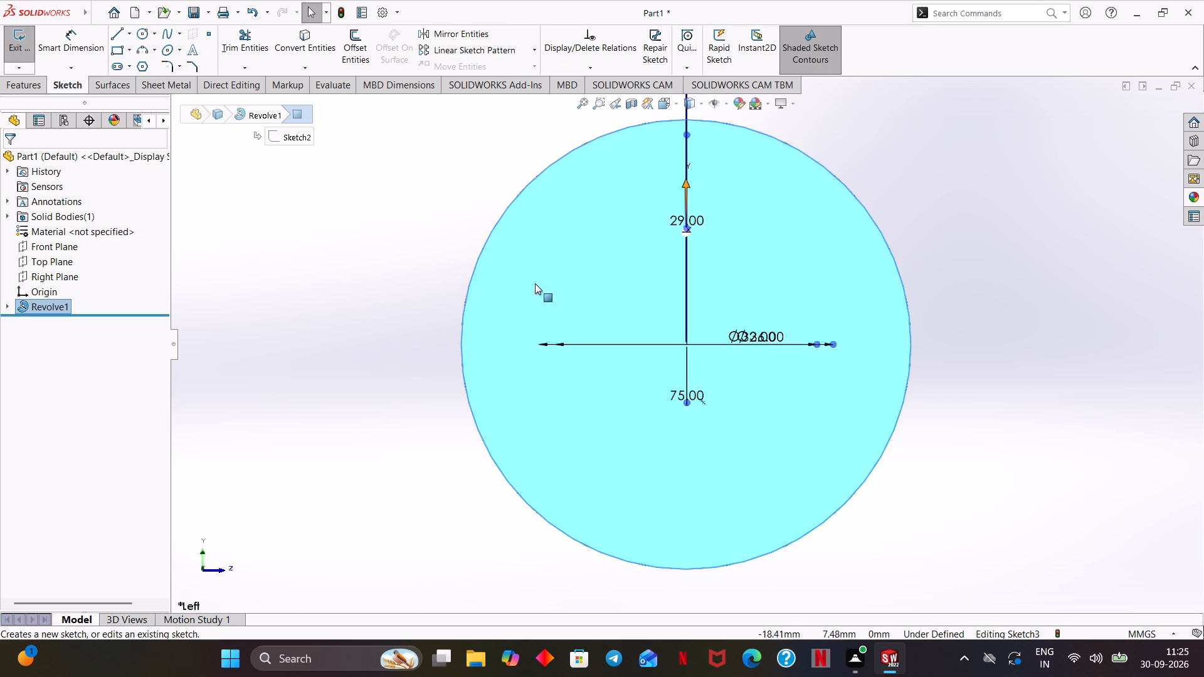
{"action": "scroll", "coordinate": [514, 287], "scroll_direction": "up", "scroll_amount": 2}
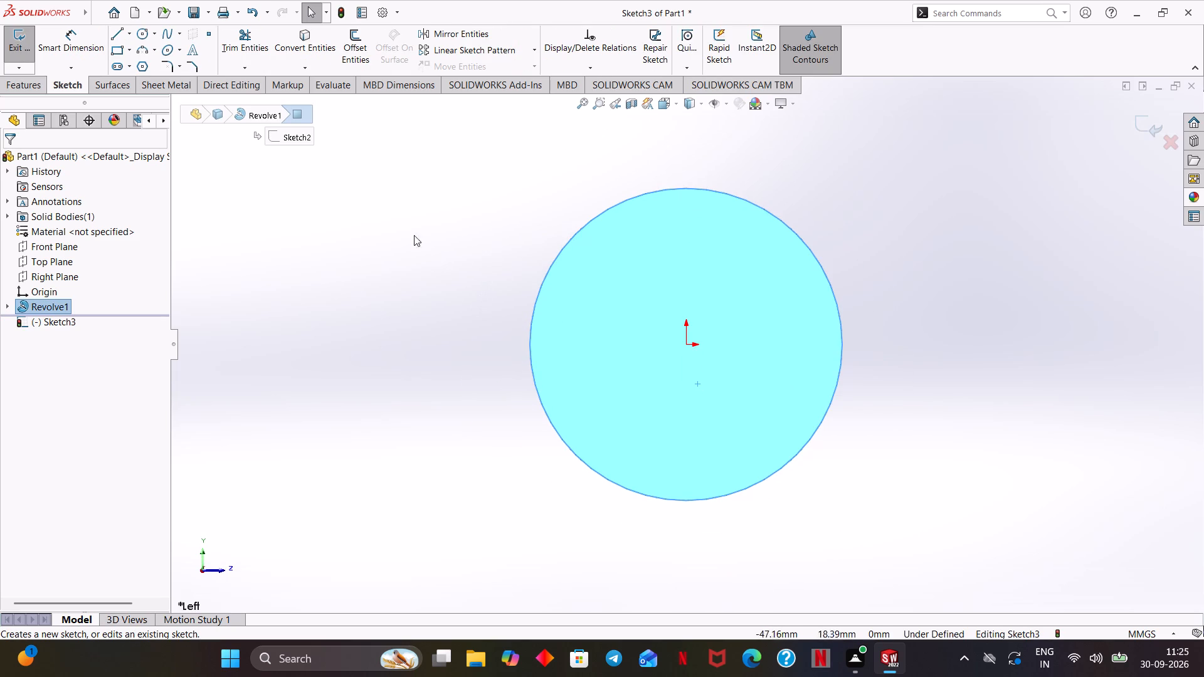
{"action": "left_click", "coordinate": [130, 53]}
{"action": "left_click", "coordinate": [147, 85]}
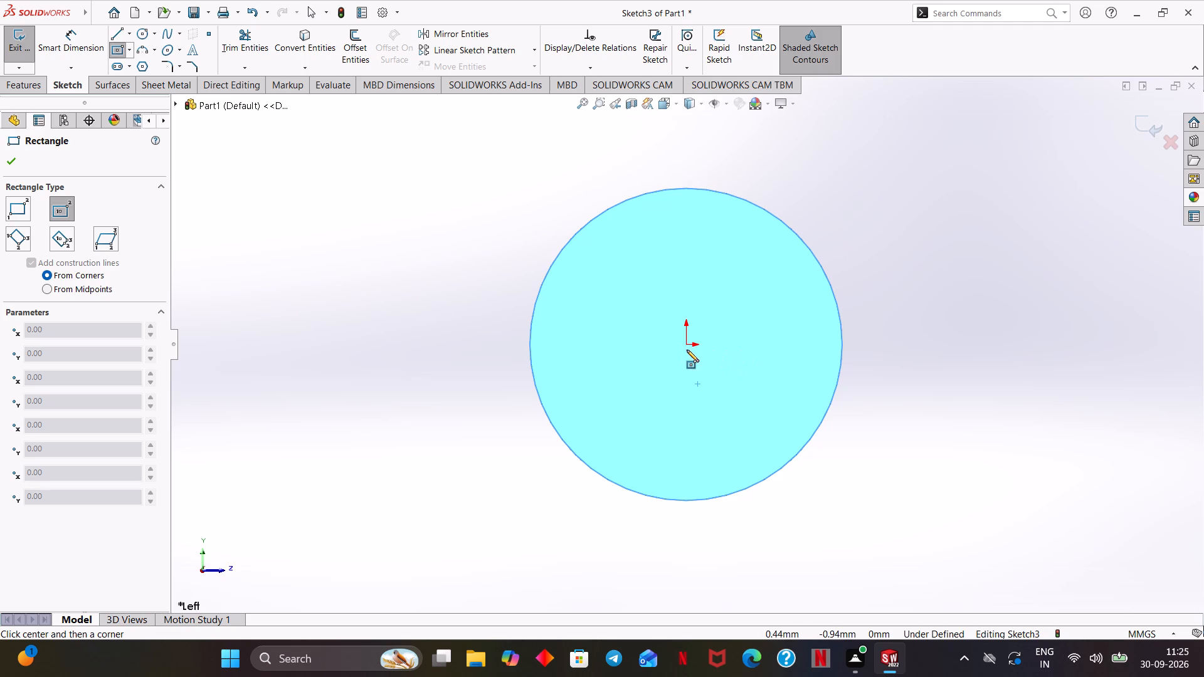
{"action": "left_click", "coordinate": [688, 342]}
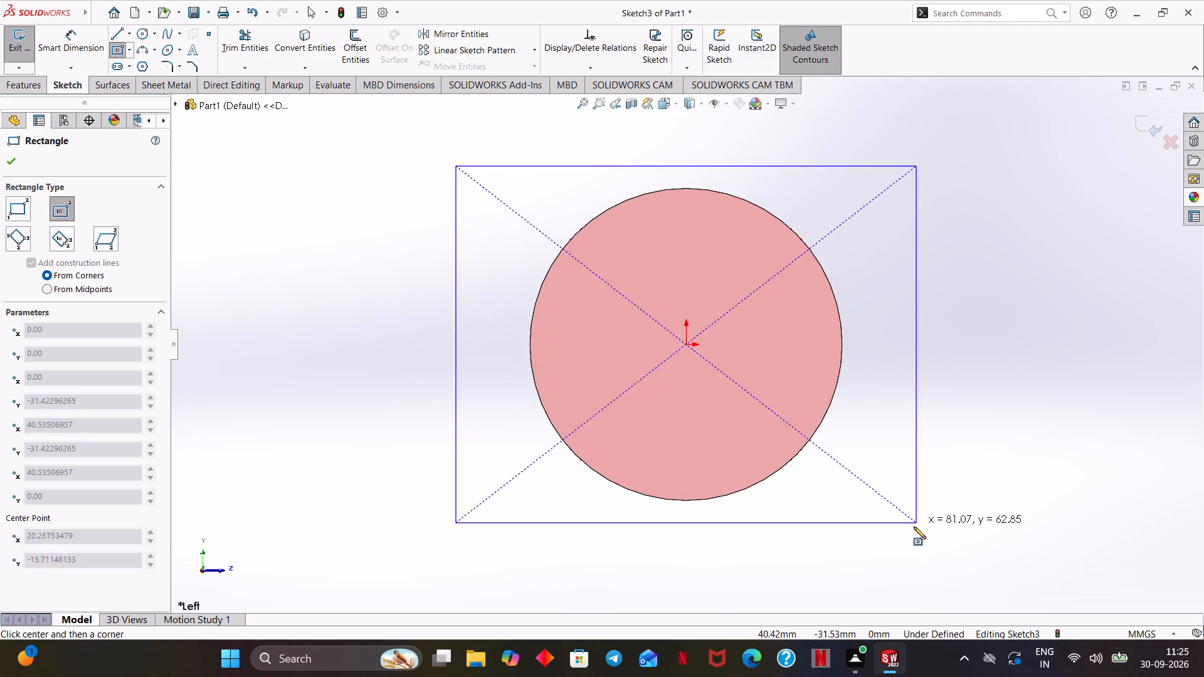
{"action": "left_click", "coordinate": [852, 515]}
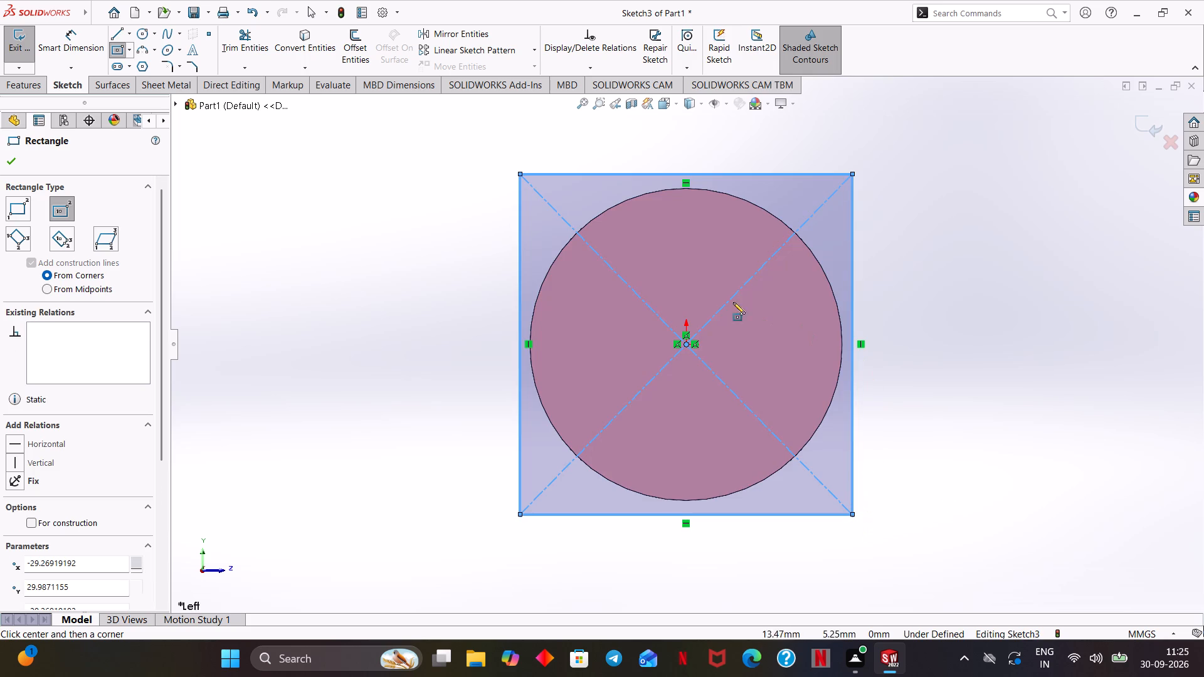
{"action": "left_click", "coordinate": [16, 159]}
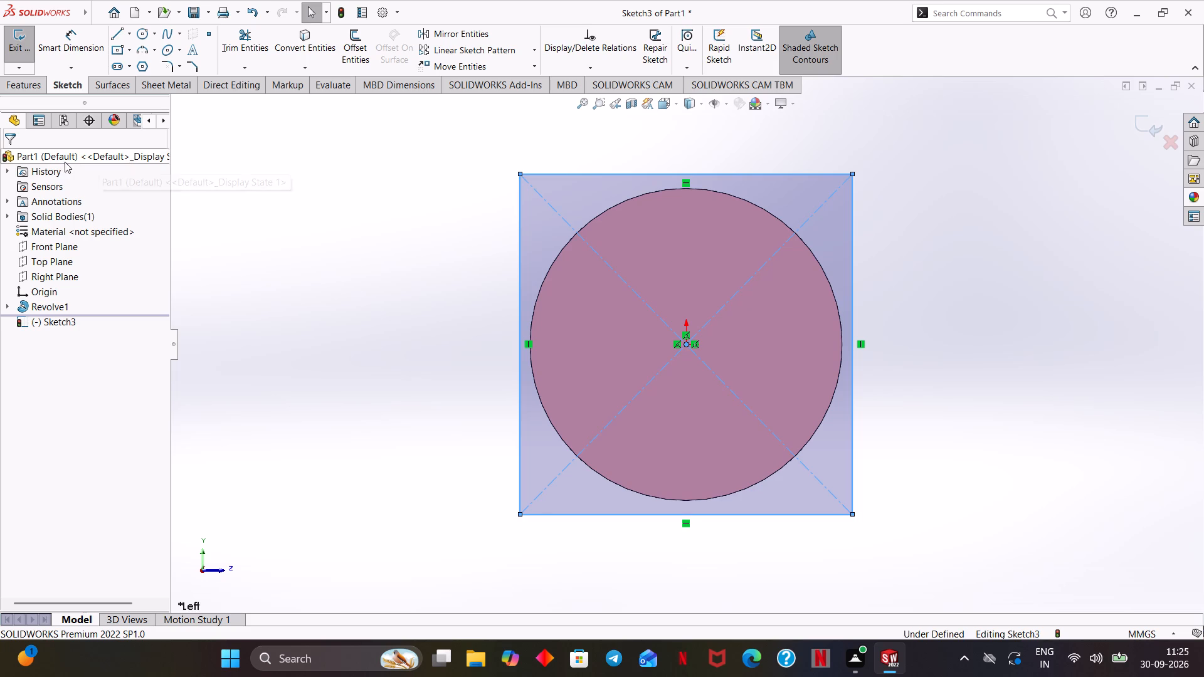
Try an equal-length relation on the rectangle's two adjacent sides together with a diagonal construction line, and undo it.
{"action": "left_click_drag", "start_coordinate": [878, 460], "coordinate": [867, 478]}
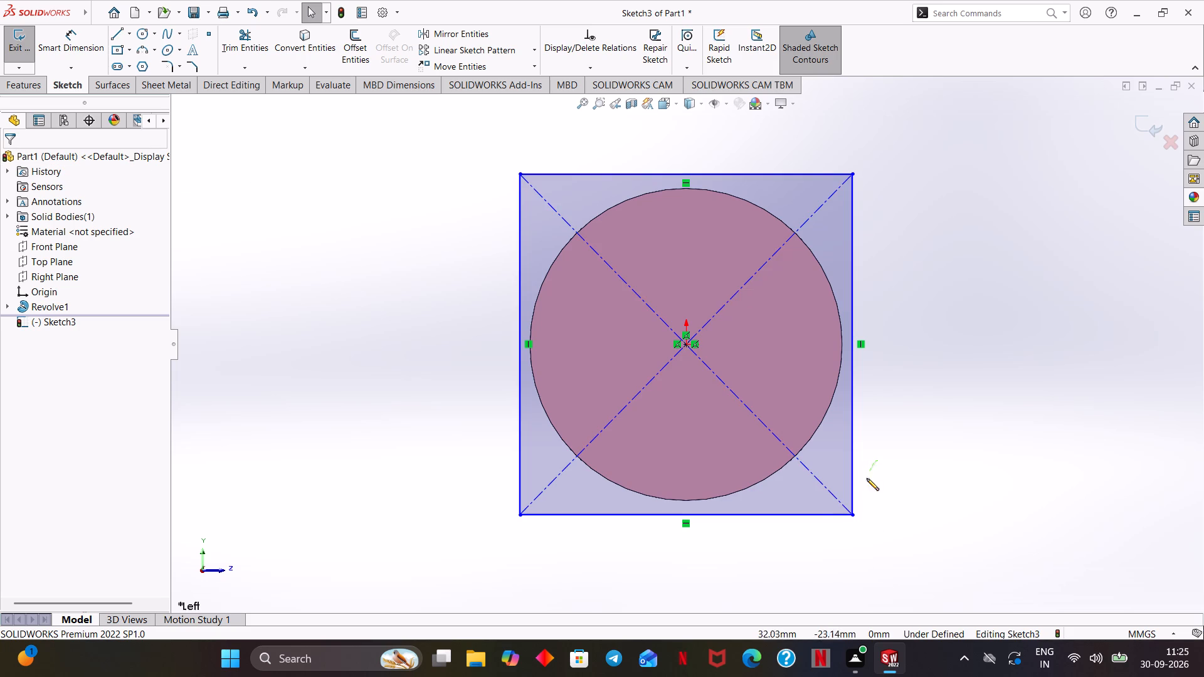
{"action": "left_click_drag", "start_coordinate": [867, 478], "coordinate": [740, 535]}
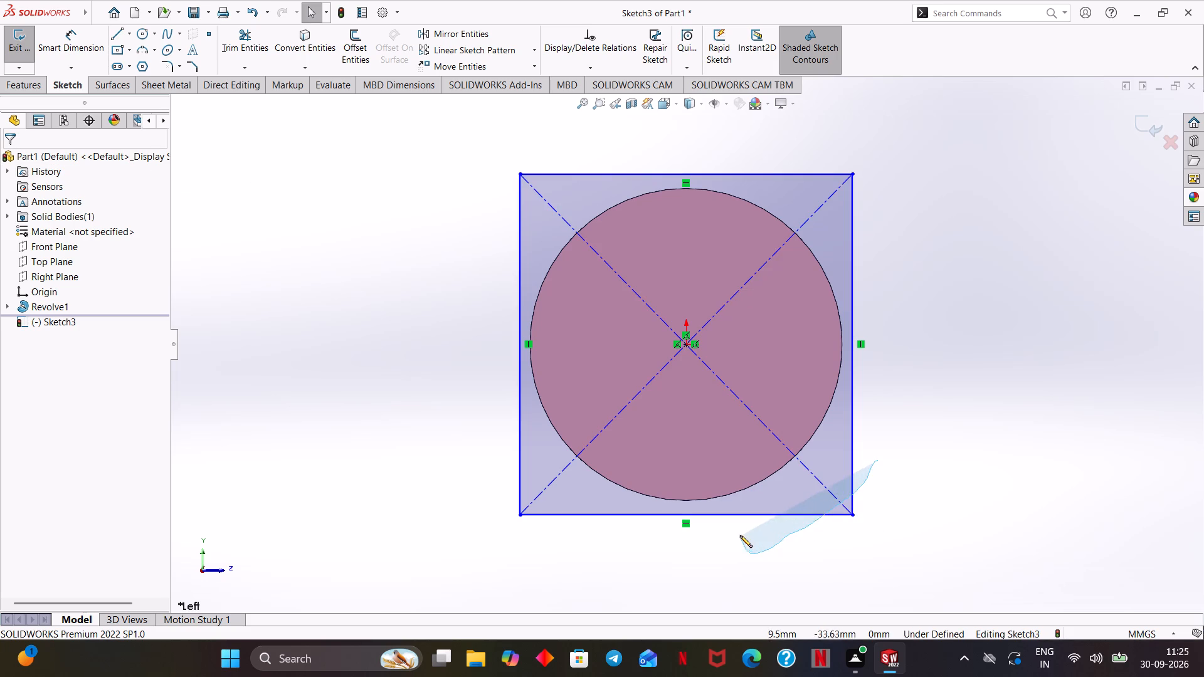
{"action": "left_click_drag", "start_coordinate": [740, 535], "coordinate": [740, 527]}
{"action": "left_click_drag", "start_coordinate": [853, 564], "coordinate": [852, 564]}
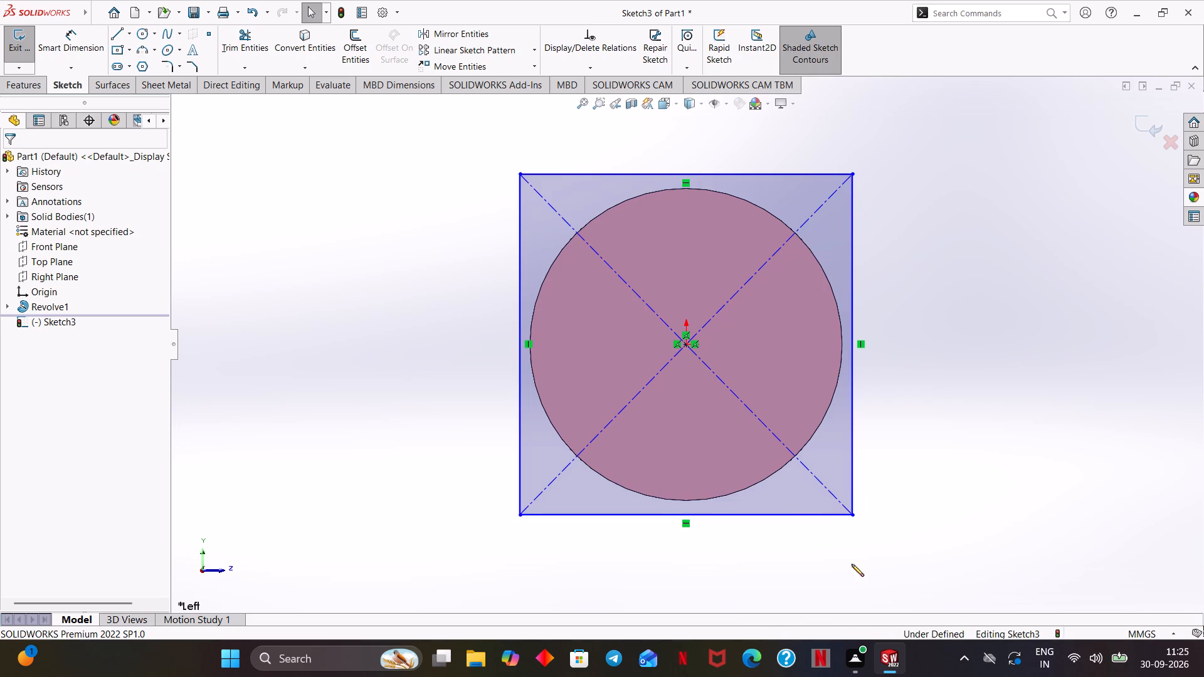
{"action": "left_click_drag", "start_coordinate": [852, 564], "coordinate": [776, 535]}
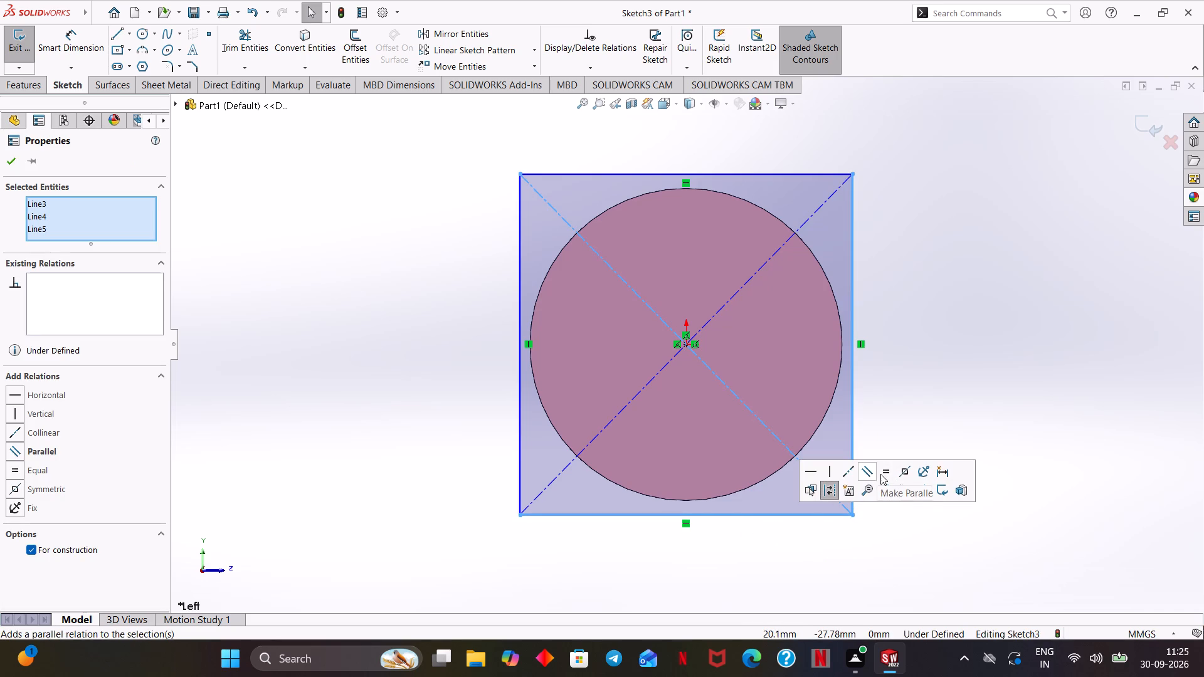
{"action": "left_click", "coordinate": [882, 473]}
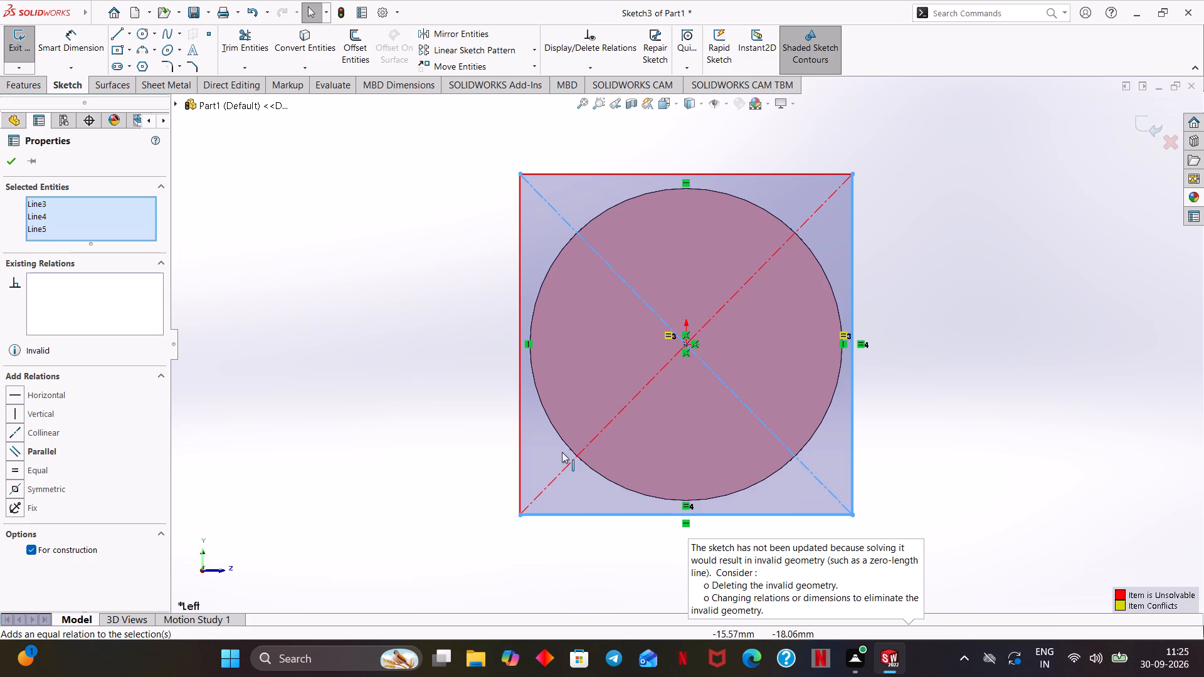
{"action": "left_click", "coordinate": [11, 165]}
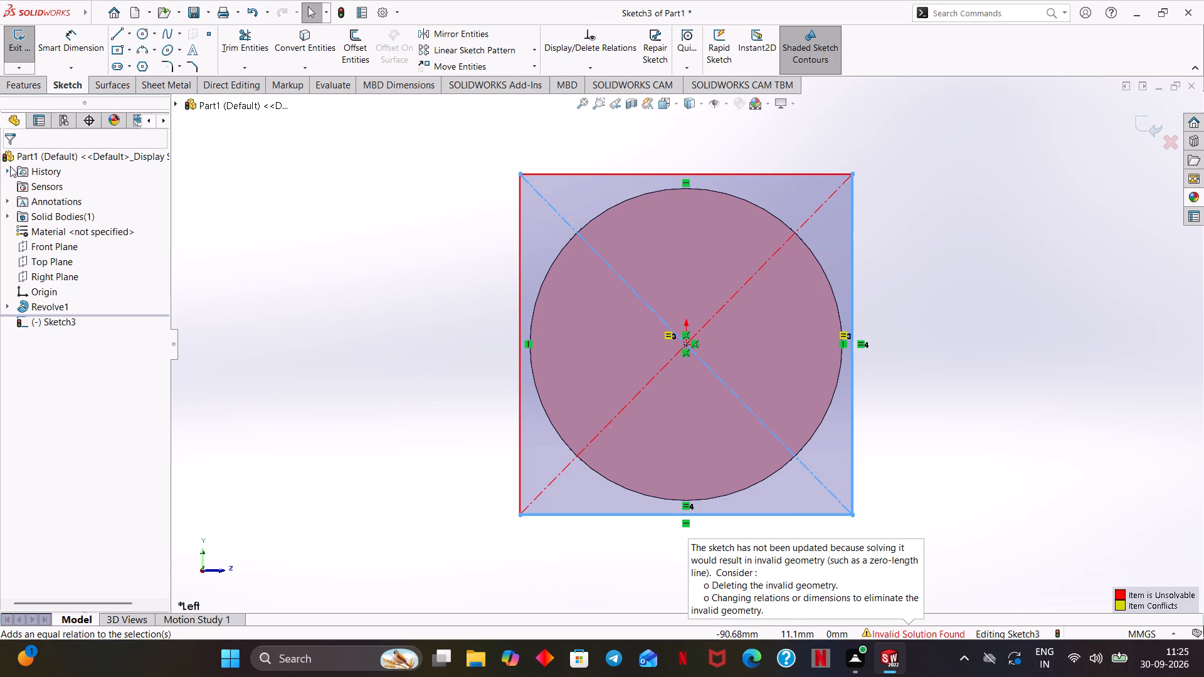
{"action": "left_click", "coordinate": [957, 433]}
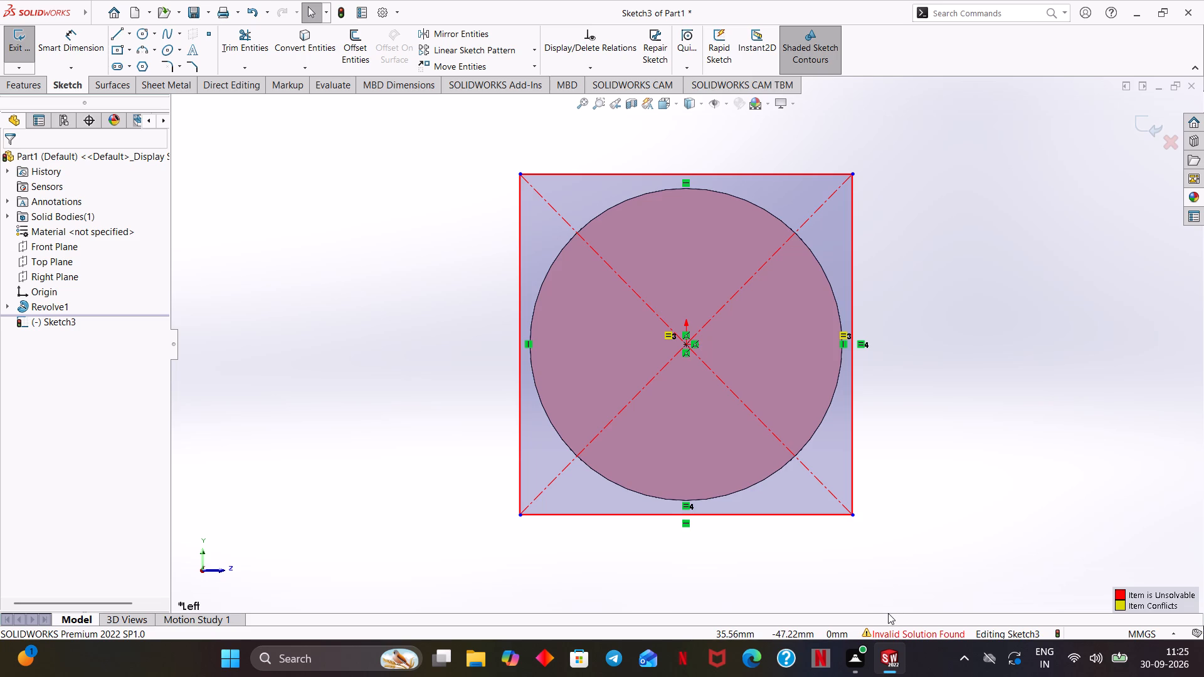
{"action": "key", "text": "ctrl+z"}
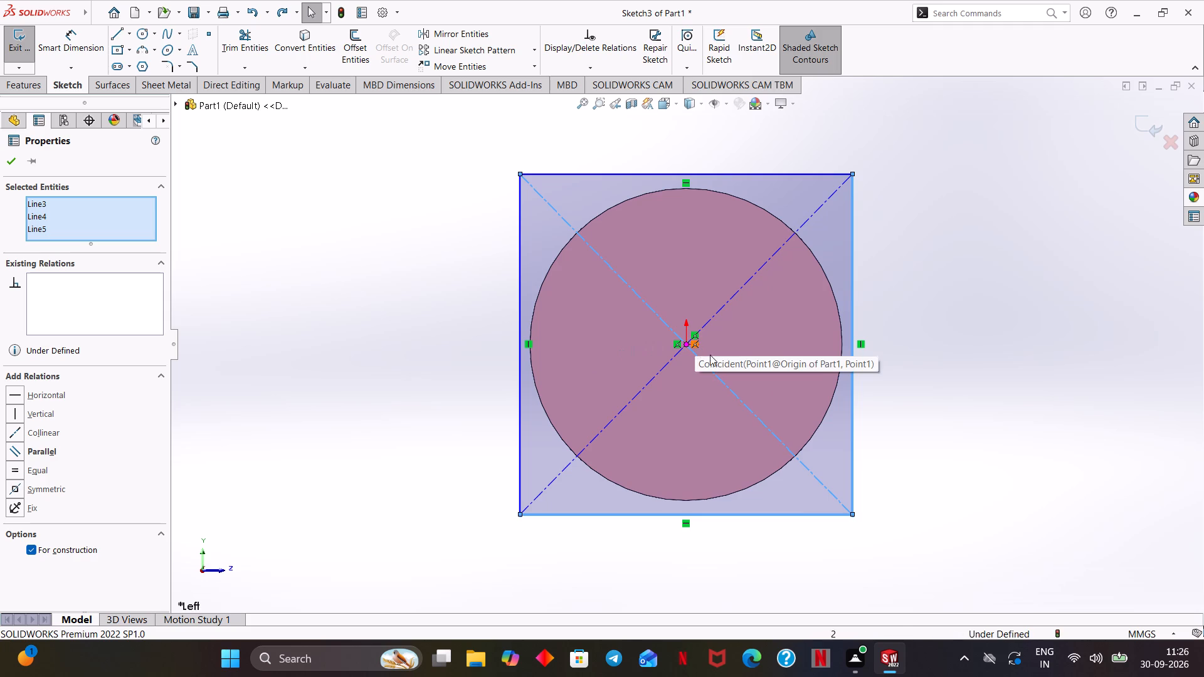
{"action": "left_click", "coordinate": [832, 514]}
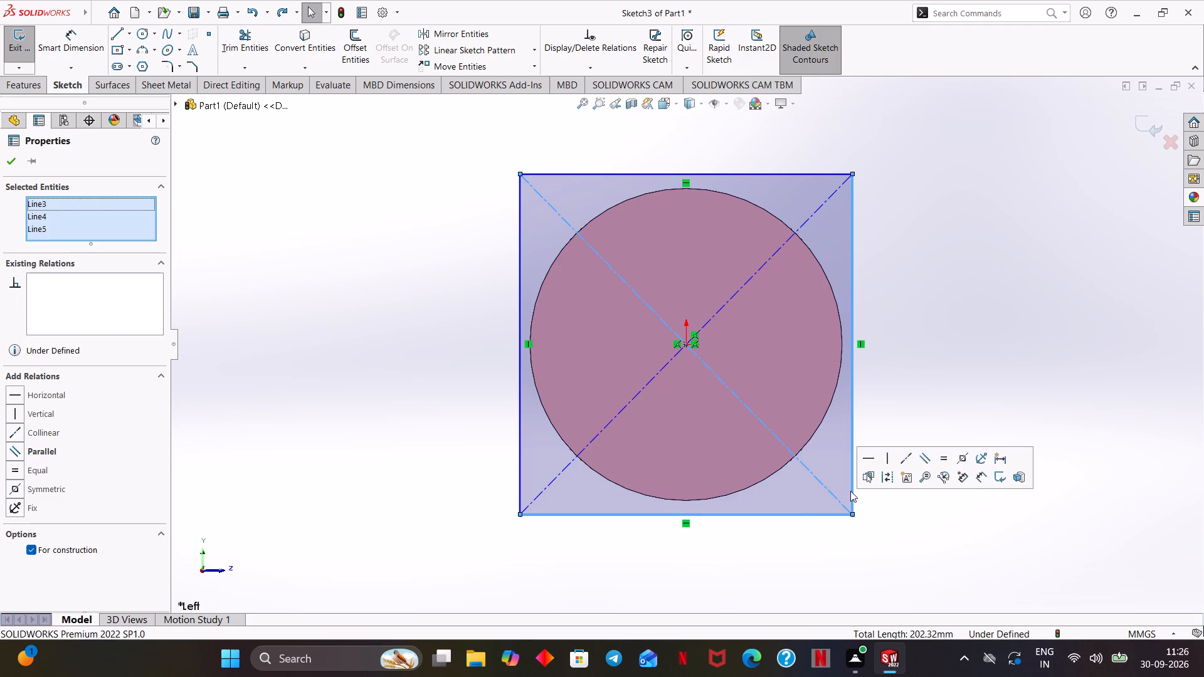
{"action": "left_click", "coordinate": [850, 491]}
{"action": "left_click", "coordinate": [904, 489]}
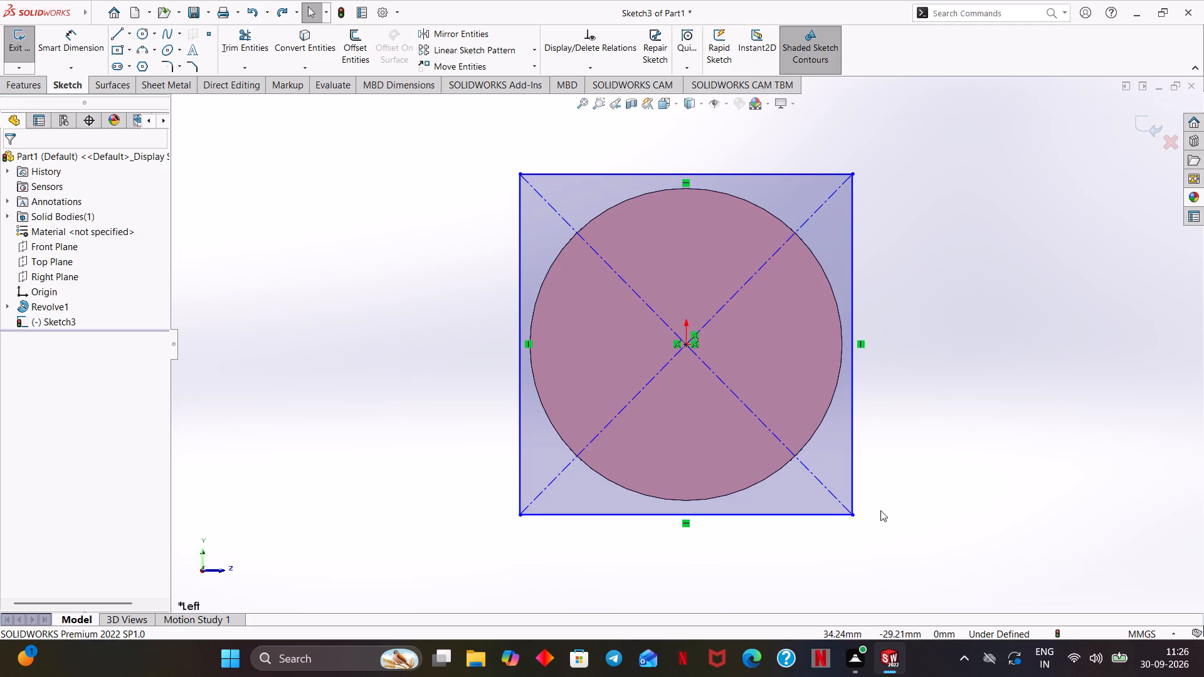
Make the rectangle's bottom and right sides equal in length so that it is a square.
{"action": "left_click", "coordinate": [825, 515], "text": "shift"}
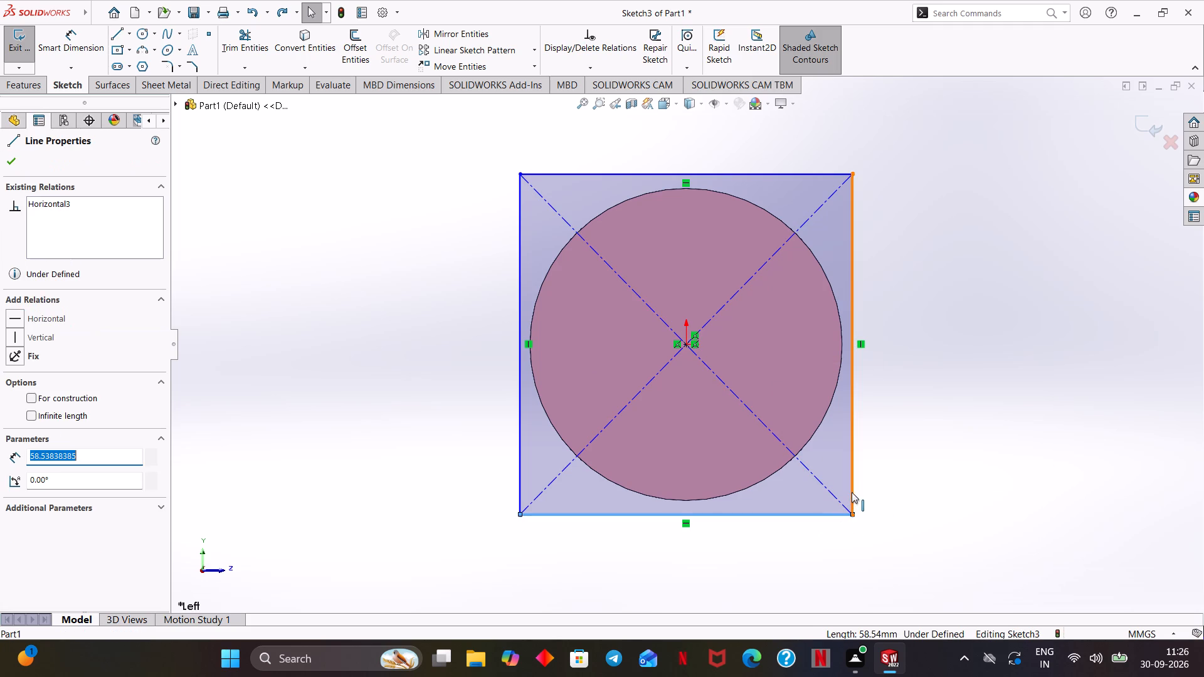
{"action": "left_click", "coordinate": [852, 492], "text": "shift"}
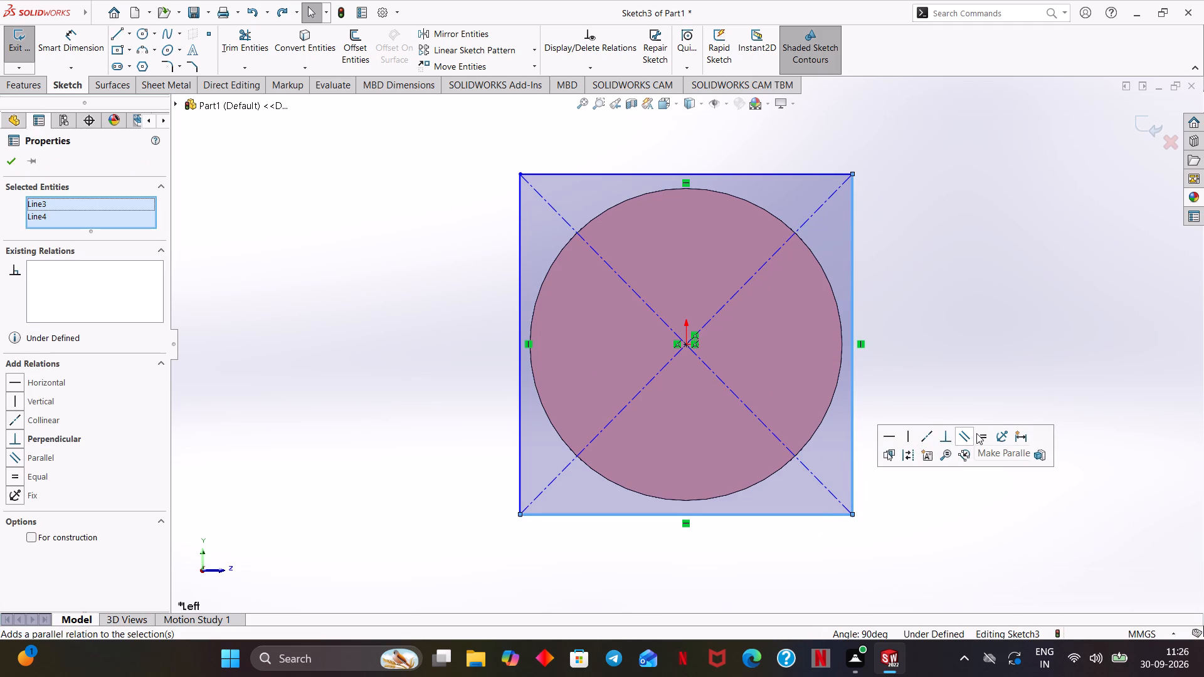
{"action": "left_click", "coordinate": [976, 433]}
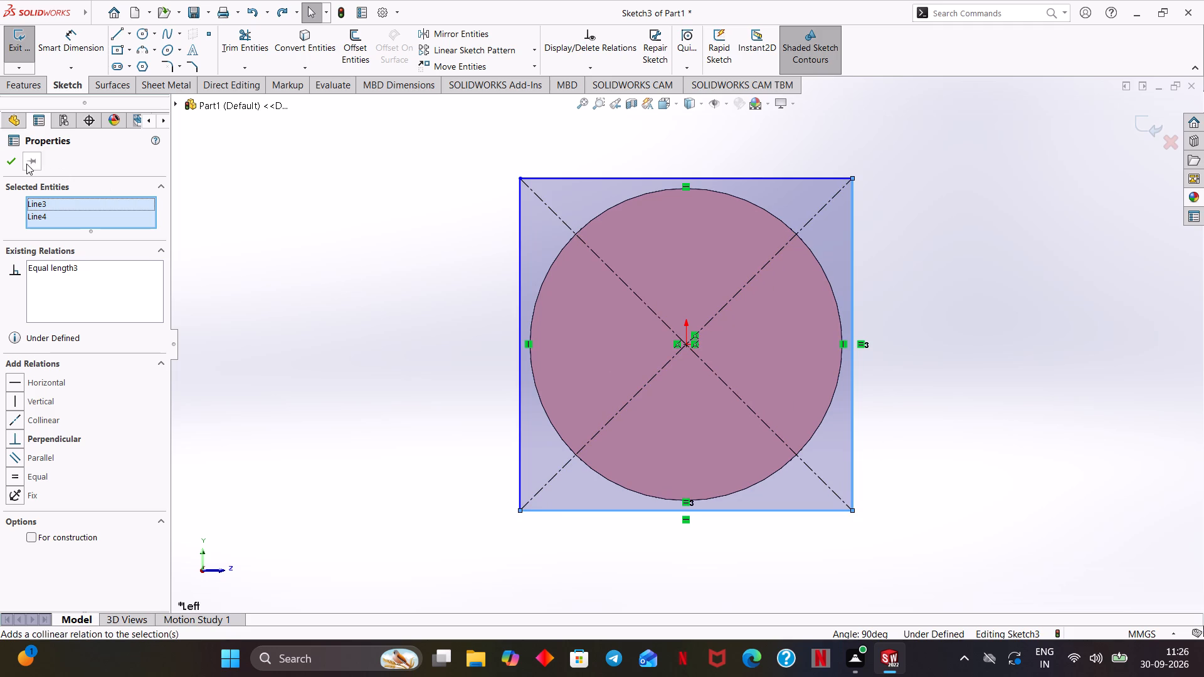
{"action": "left_click", "coordinate": [9, 164]}
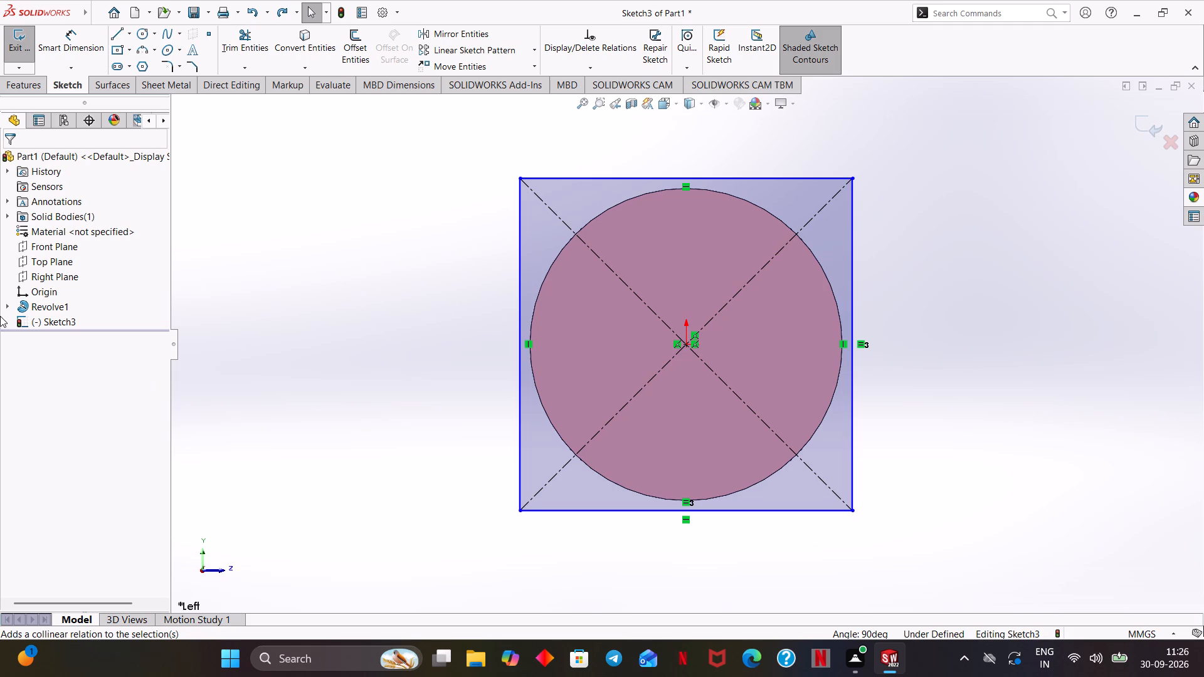
Dimension the bottom side of the square as 75 mm.
{"action": "left_click", "coordinate": [73, 48]}
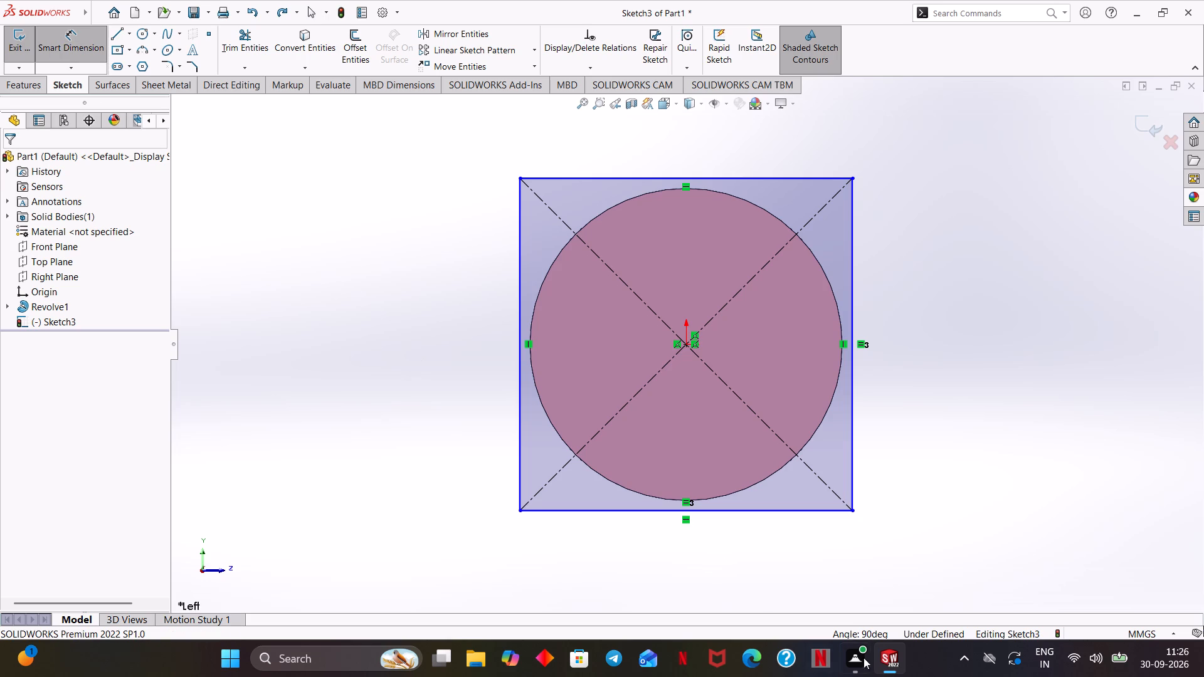
{"action": "left_click", "coordinate": [741, 512]}
{"action": "left_click", "coordinate": [710, 554]}
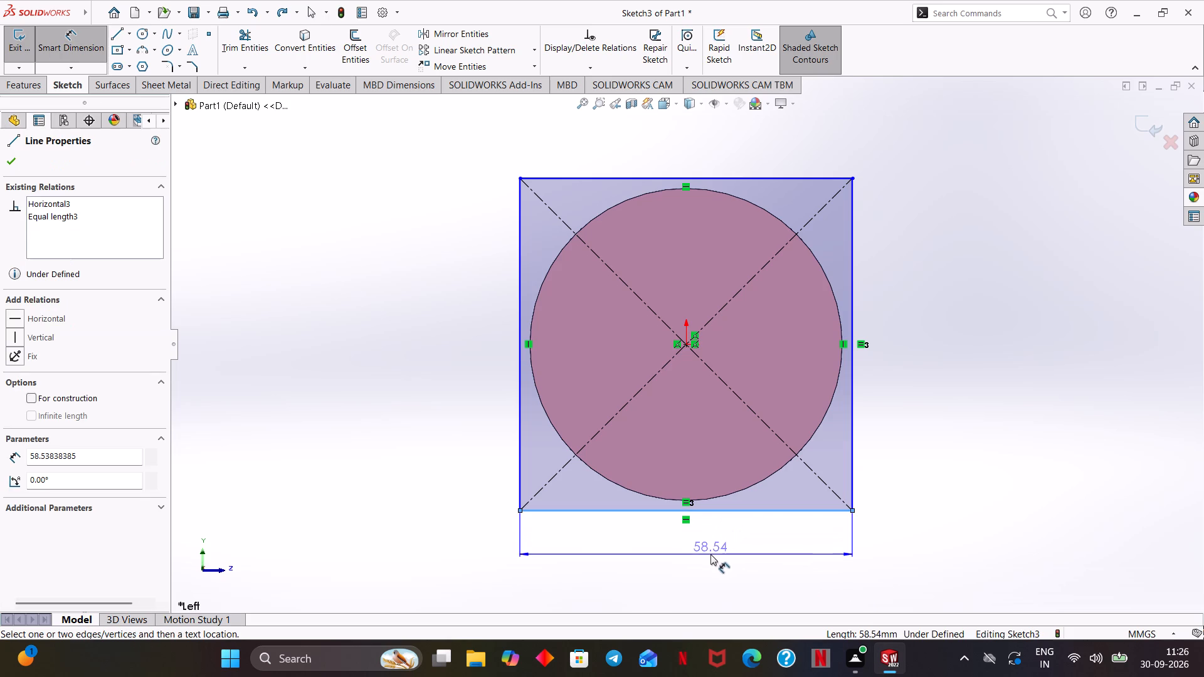
{"action": "type", "text": "75"}
{"action": "key", "text": "Return"}
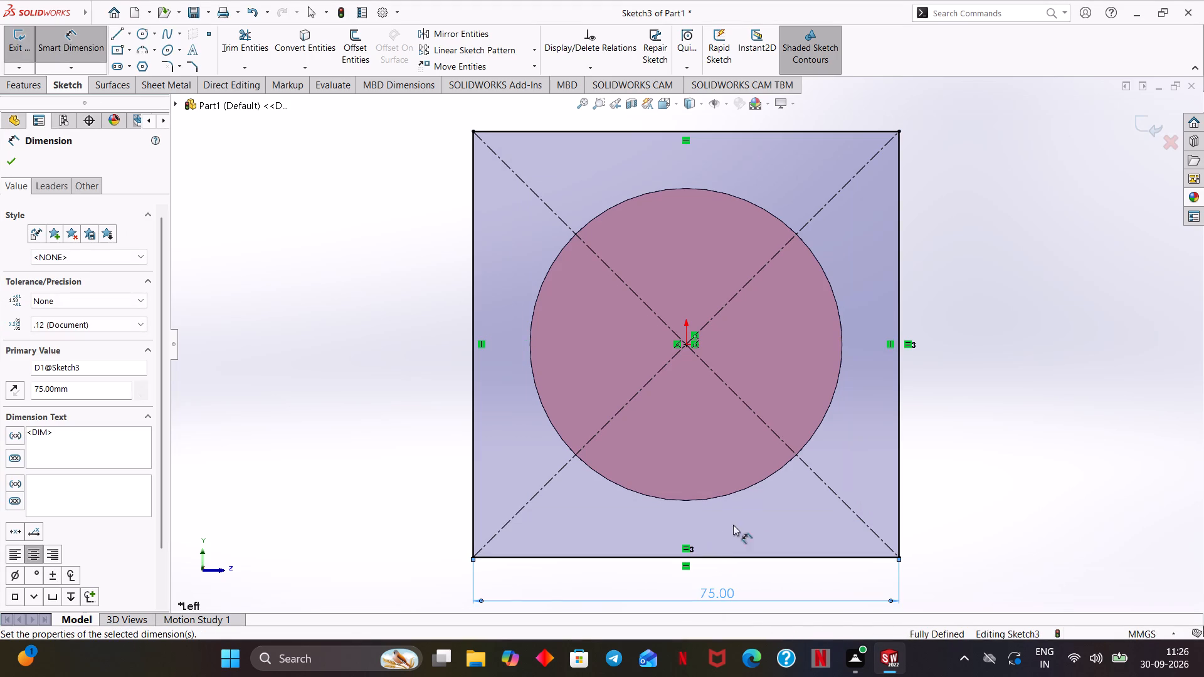
{"action": "scroll", "coordinate": [775, 483], "scroll_direction": "up", "scroll_amount": 1}
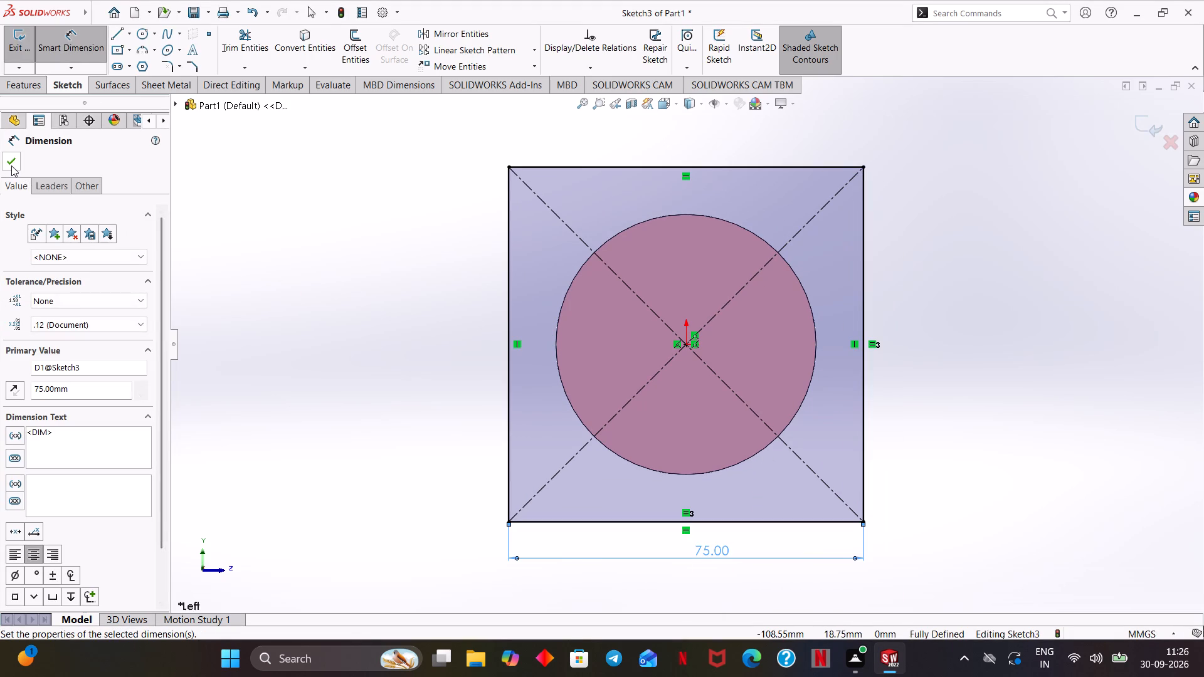
{"action": "left_click", "coordinate": [11, 165]}
Round all four corners of the square with 12.5 mm sketch fillets.
{"action": "left_click", "coordinate": [165, 62]}
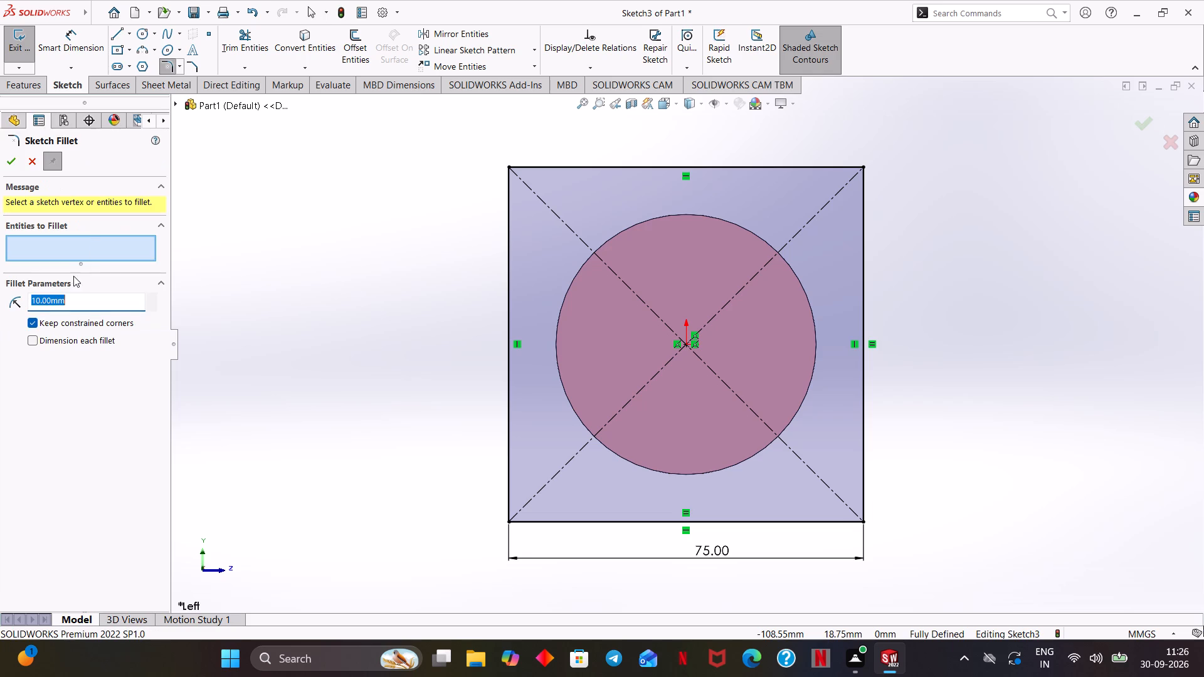
{"action": "type", "text": "12.5"}
{"action": "key", "text": "Return"}
{"action": "scroll", "coordinate": [475, 196], "scroll_direction": "up", "scroll_amount": 2}
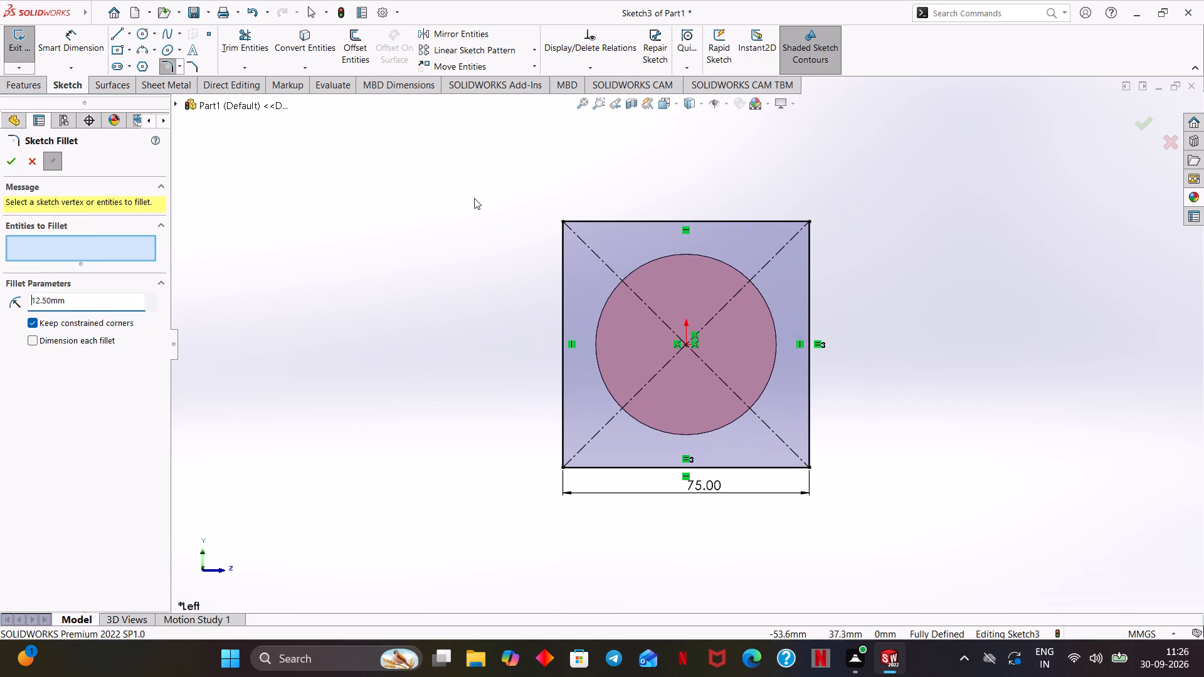
{"action": "left_click_drag", "start_coordinate": [475, 185], "coordinate": [816, 123]}
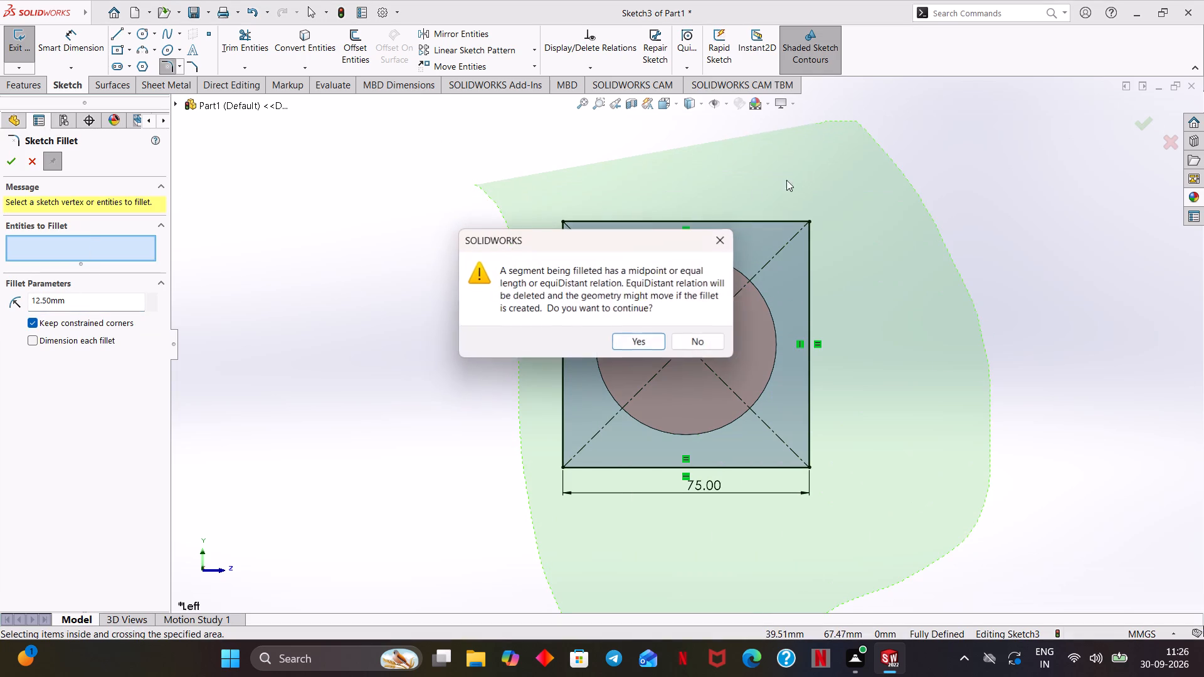
{"action": "left_click", "coordinate": [642, 329]}
{"action": "left_click", "coordinate": [639, 335]}
{"action": "left_click", "coordinate": [638, 337]}
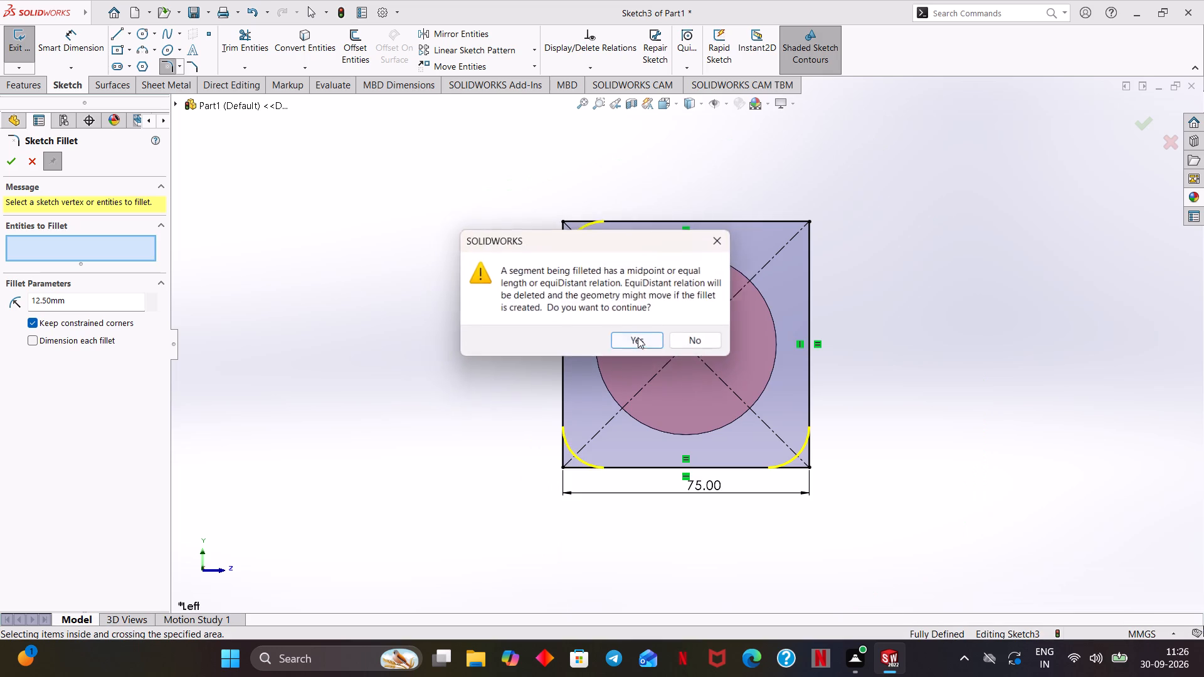
{"action": "left_click", "coordinate": [638, 337]}
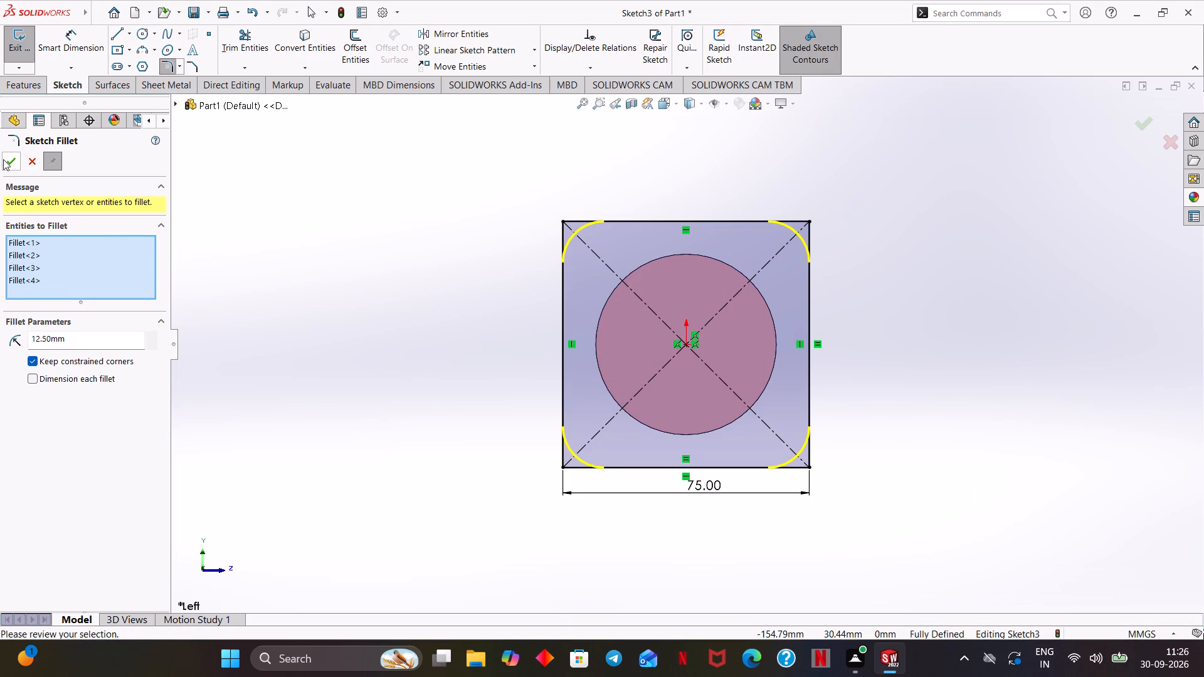
{"action": "left_click", "coordinate": [3, 159]}
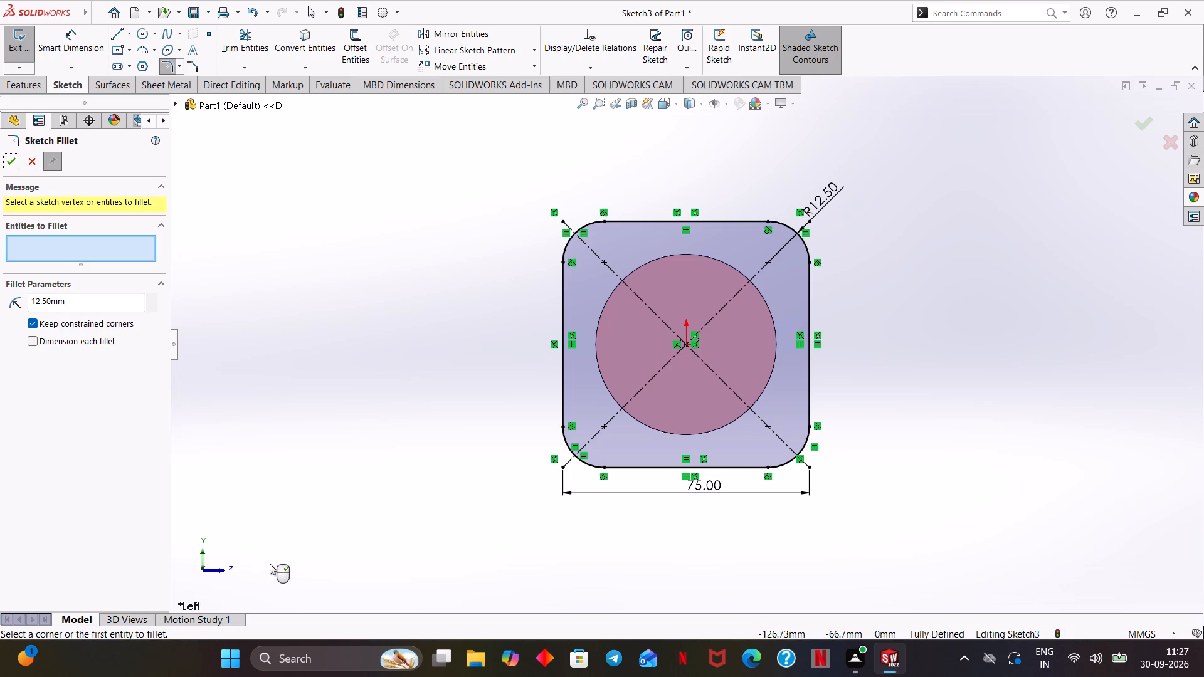
{"action": "left_click", "coordinate": [11, 166]}
Extrude the rounded square sketch as a 12 mm blind boss, reversed toward the revolved body and merged with it.
{"action": "left_click", "coordinate": [19, 88]}
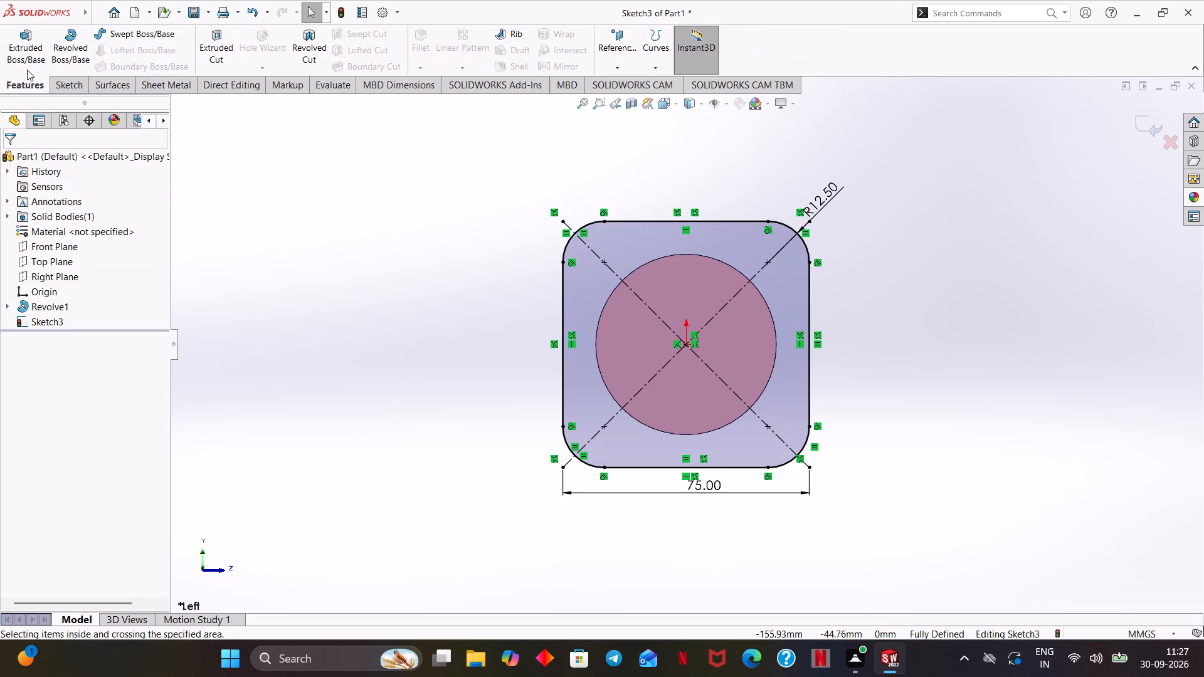
{"action": "left_click", "coordinate": [27, 63]}
{"action": "middle_click_drag", "start_coordinate": [931, 411], "coordinate": [845, 419]}
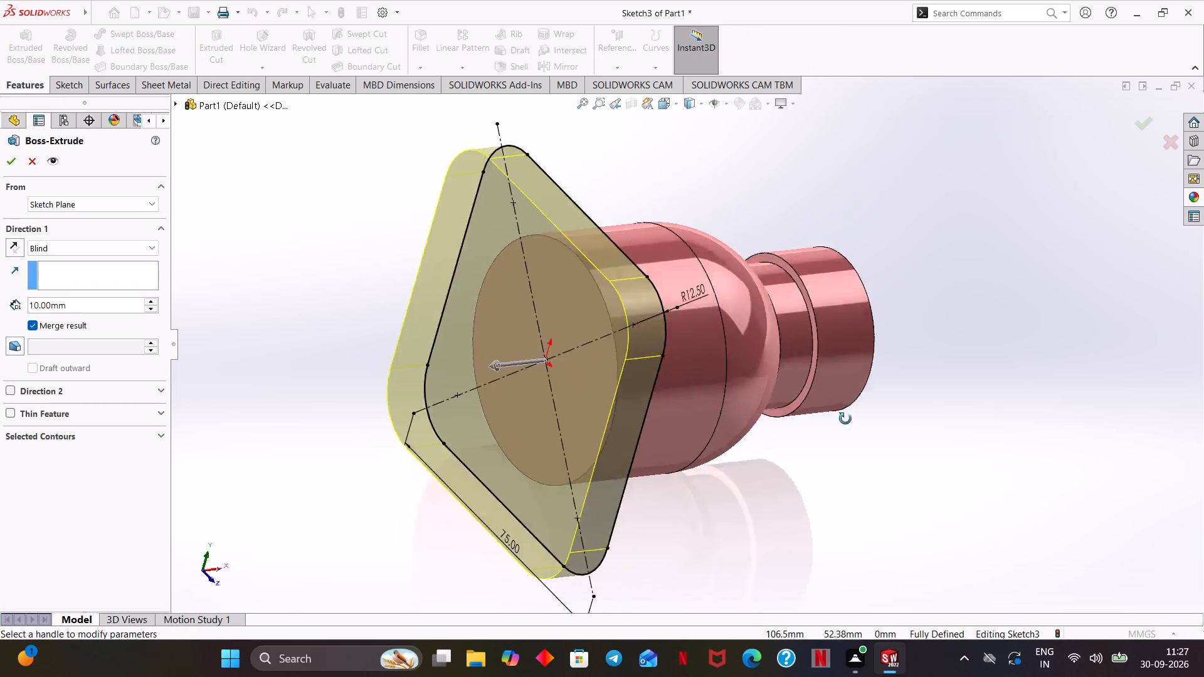
{"action": "middle_click_drag", "start_coordinate": [845, 419], "coordinate": [804, 366]}
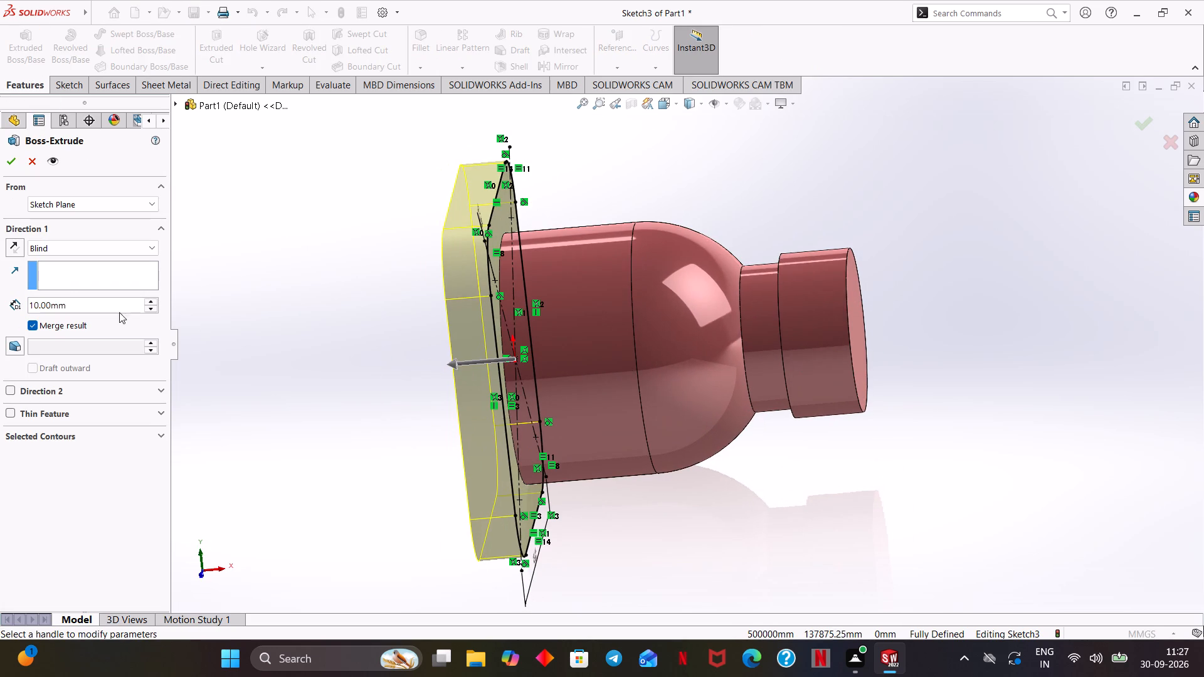
{"action": "left_click_drag", "start_coordinate": [68, 301], "coordinate": [8, 310]}
{"action": "type", "text": "12"}
{"action": "key", "text": "Return"}
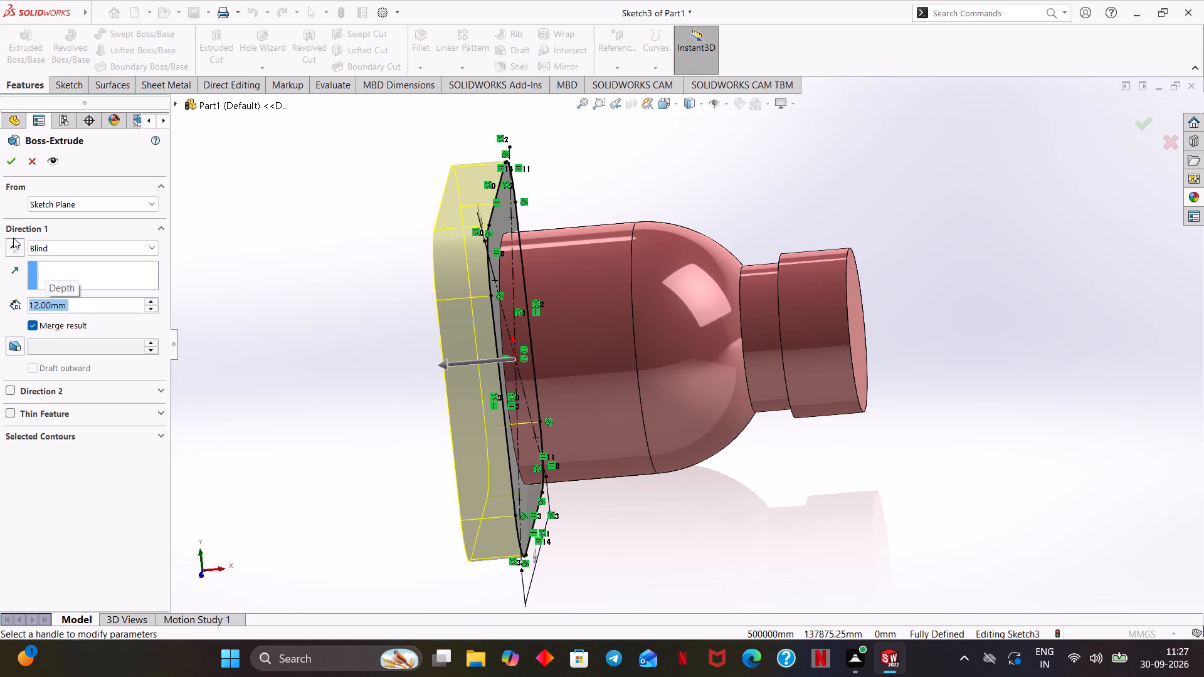
{"action": "left_click", "coordinate": [13, 238]}
{"action": "left_click", "coordinate": [10, 244]}
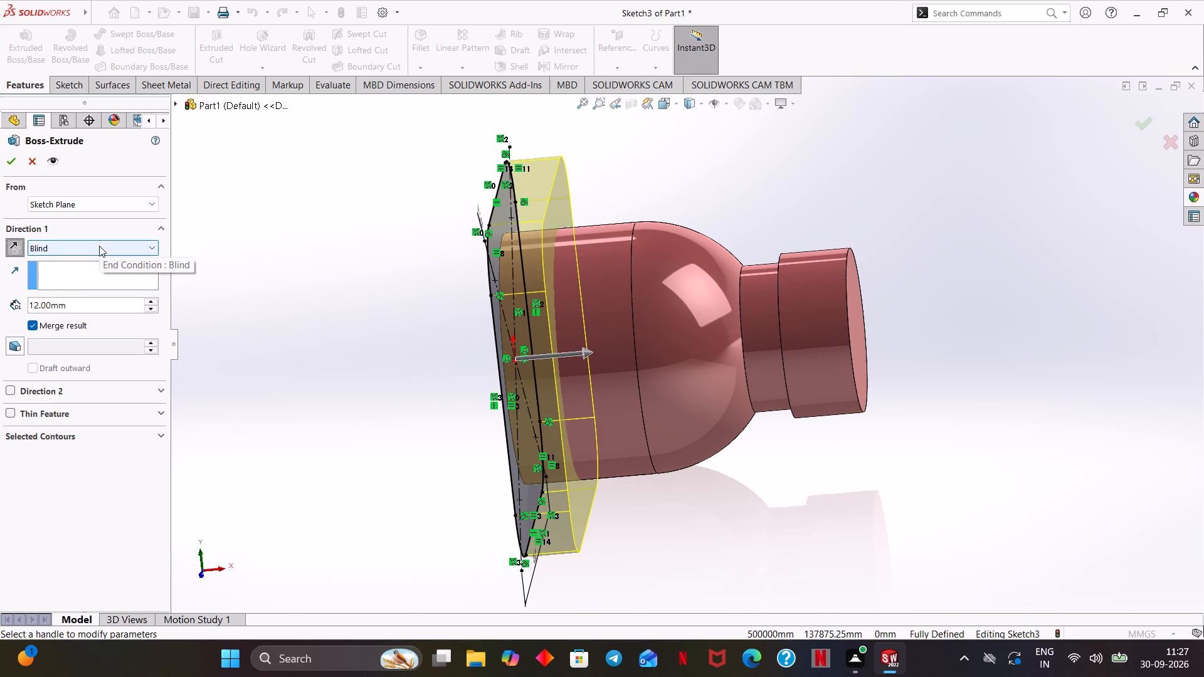
{"action": "key", "text": "Return"}
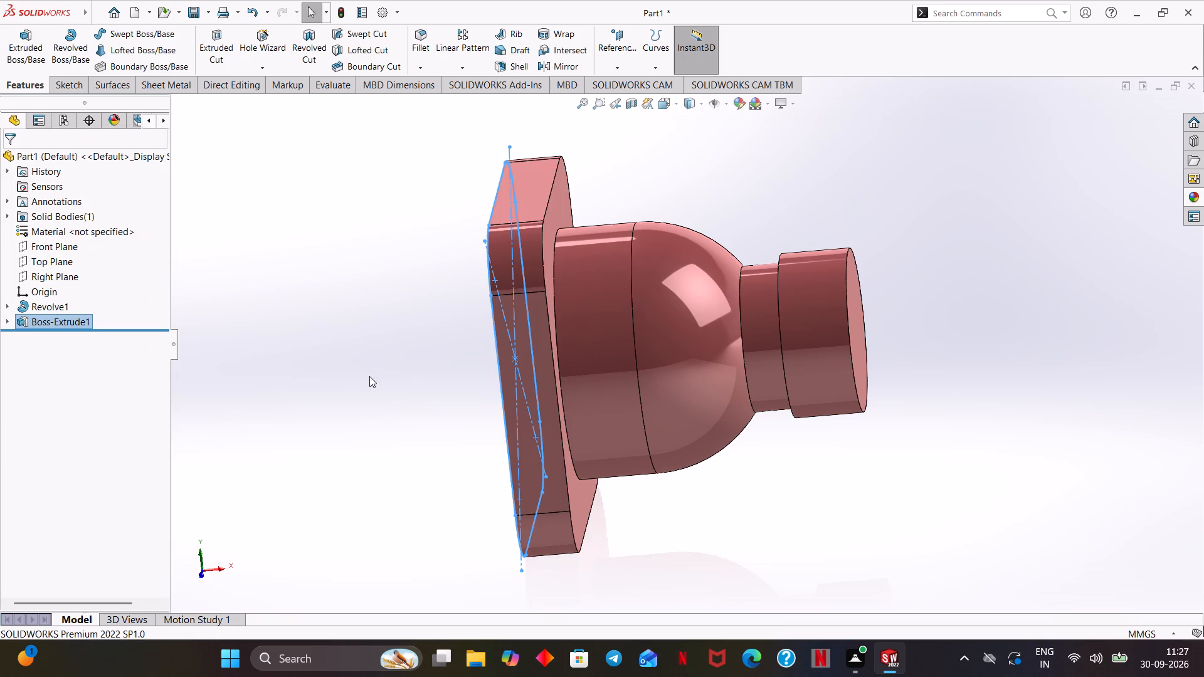
{"action": "left_click", "coordinate": [384, 405]}
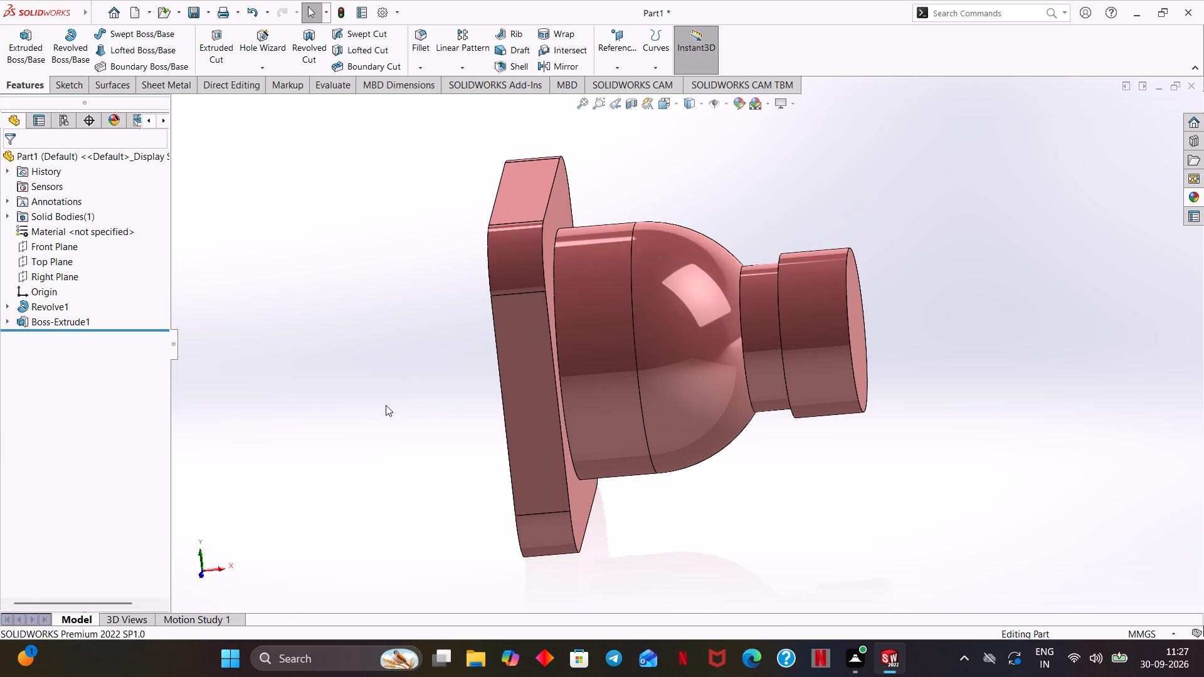
On the Top Plane, sketch a circle about 23 mm in diameter, centred level with the origin and about 25 mm from it.
{"action": "middle_click_drag", "start_coordinate": [409, 401], "coordinate": [423, 388]}
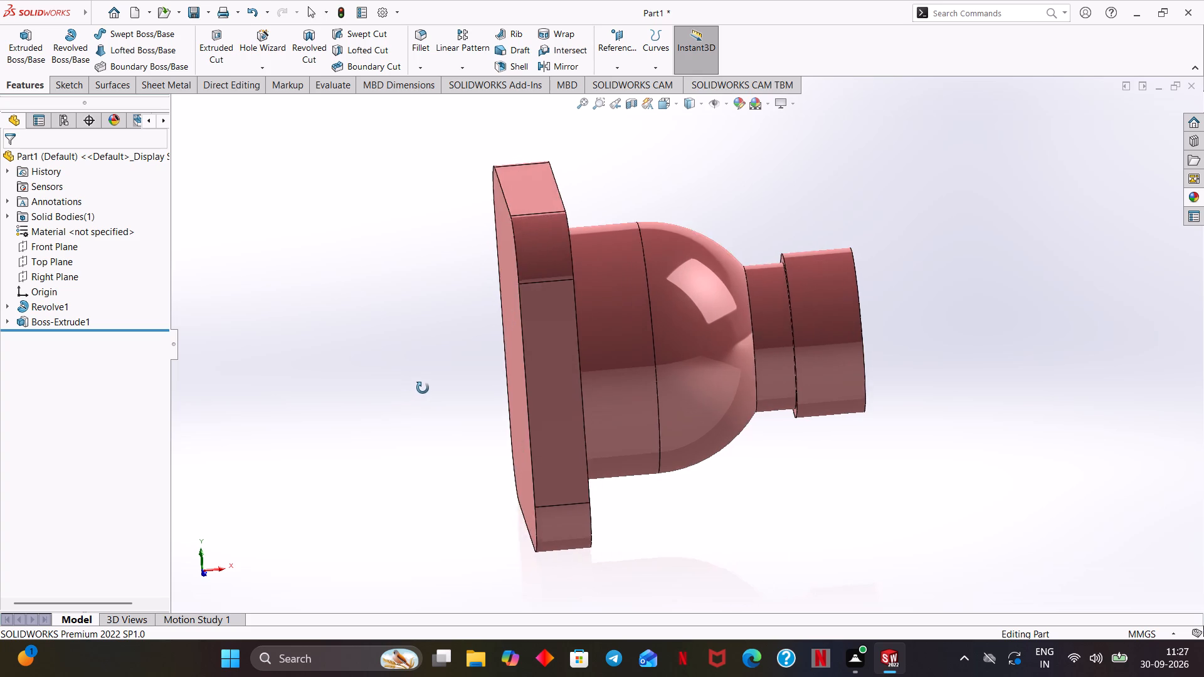
{"action": "middle_click_drag", "start_coordinate": [423, 388], "coordinate": [411, 395]}
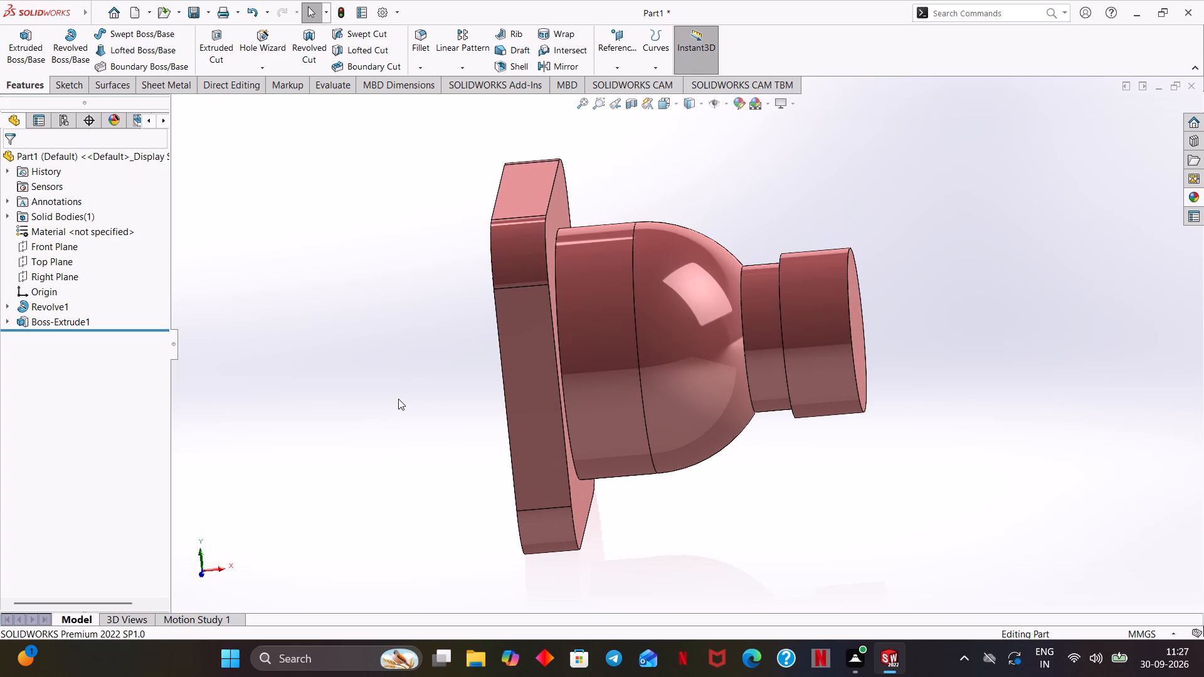
{"action": "middle_click_drag", "start_coordinate": [395, 373], "coordinate": [335, 387]}
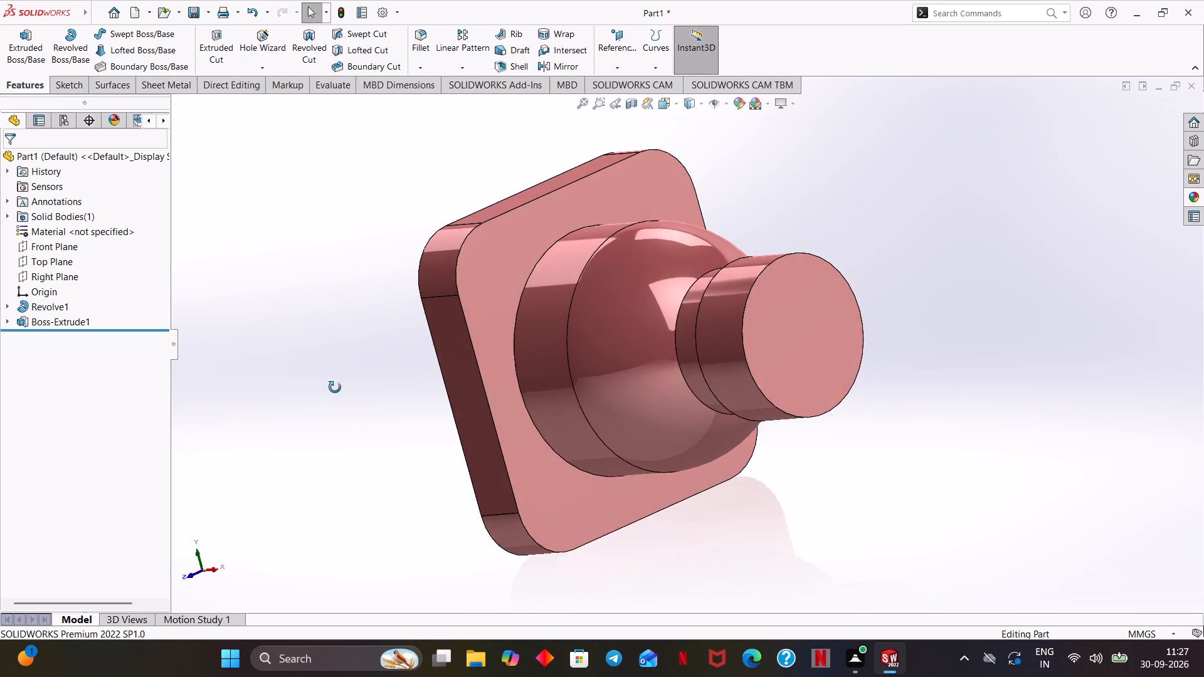
{"action": "middle_click_drag", "start_coordinate": [335, 387], "coordinate": [369, 338]}
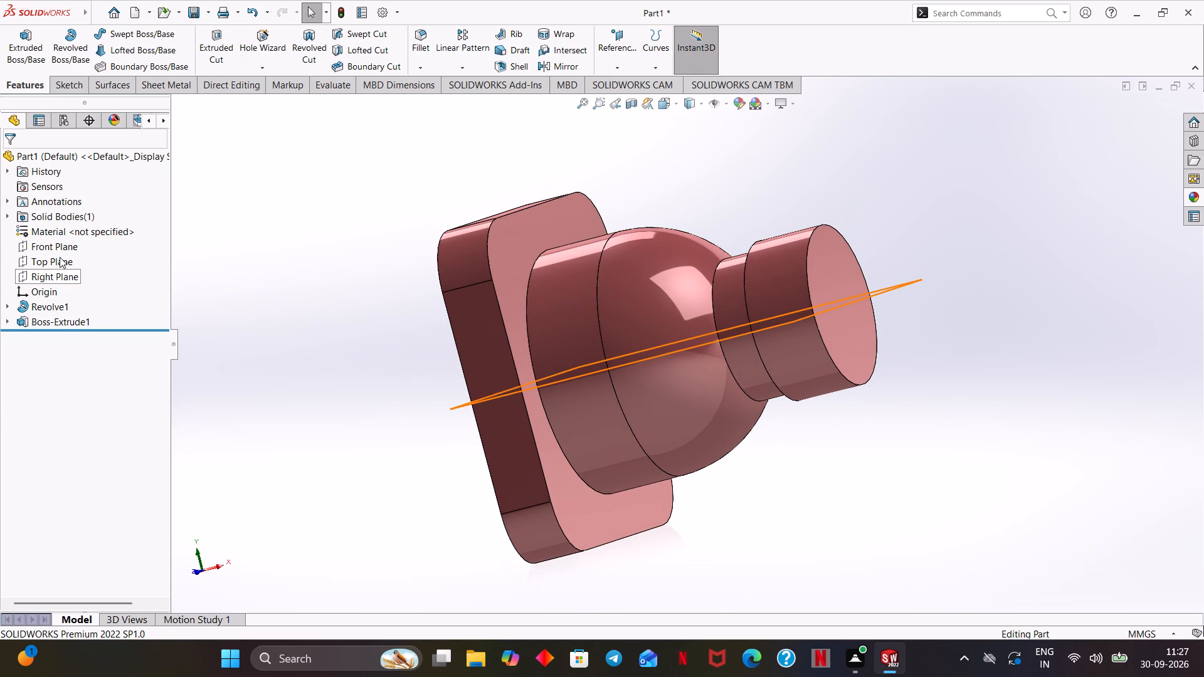
{"action": "left_click", "coordinate": [60, 257]}
{"action": "left_click", "coordinate": [70, 246]}
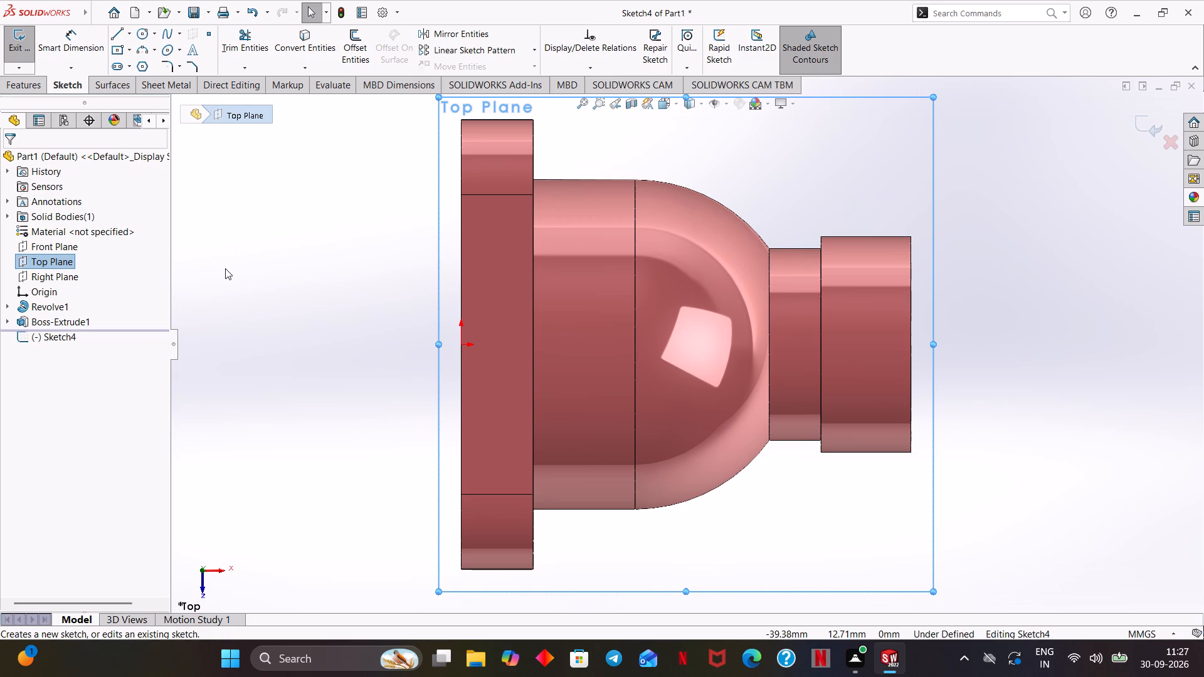
{"action": "left_click", "coordinate": [277, 340]}
{"action": "scroll", "coordinate": [282, 337], "scroll_direction": "down", "scroll_amount": 1}
{"action": "scroll", "coordinate": [302, 340], "scroll_direction": "up", "scroll_amount": 1}
{"action": "middle_click_drag", "start_coordinate": [346, 349], "coordinate": [315, 366], "text": "ctrl"}
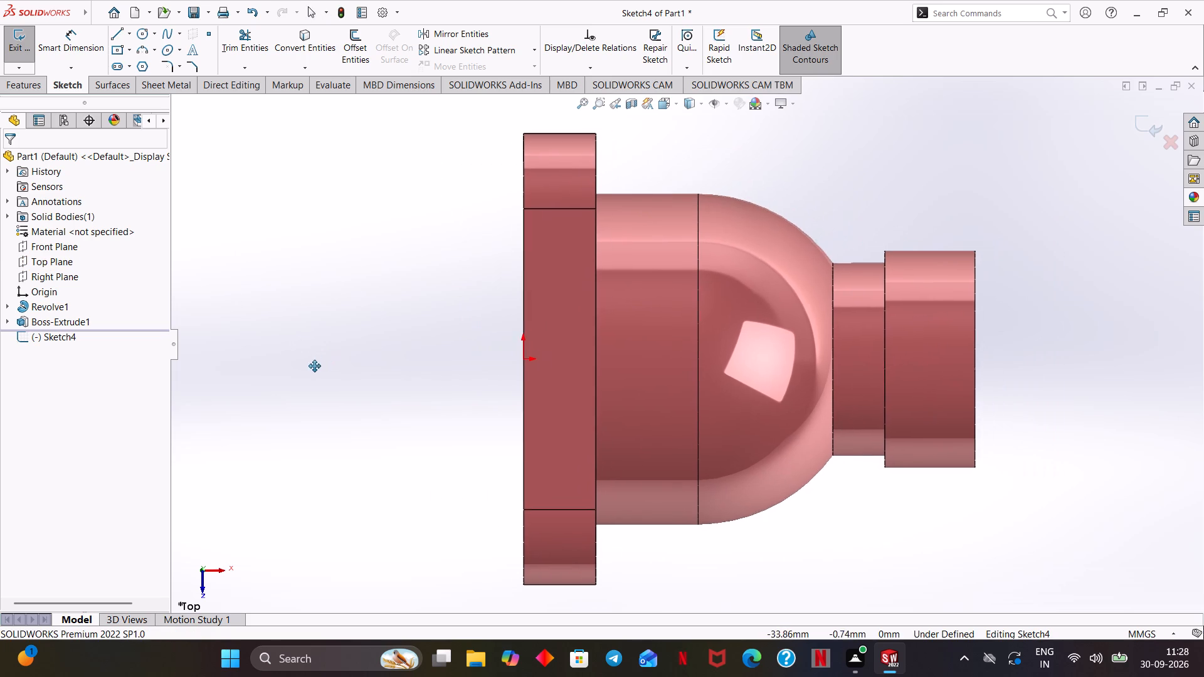
{"action": "middle_click_drag", "start_coordinate": [315, 366], "coordinate": [314, 366], "text": "ctrl"}
{"action": "left_click", "coordinate": [141, 34]}
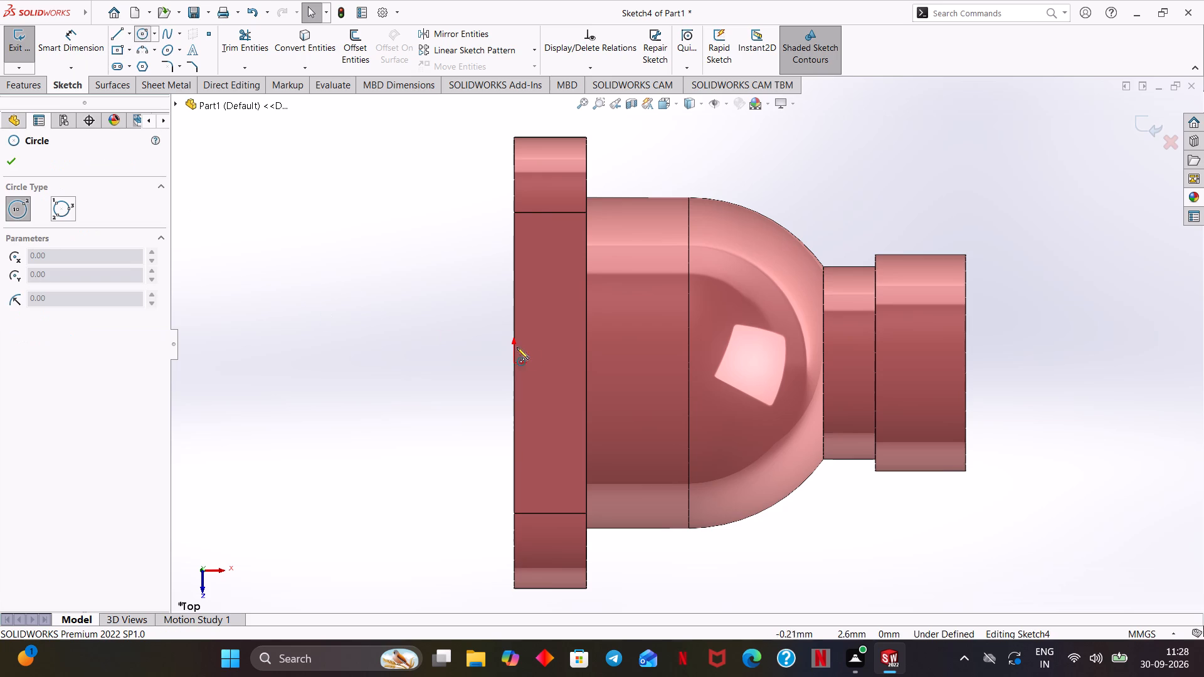
{"action": "left_click", "coordinate": [667, 362]}
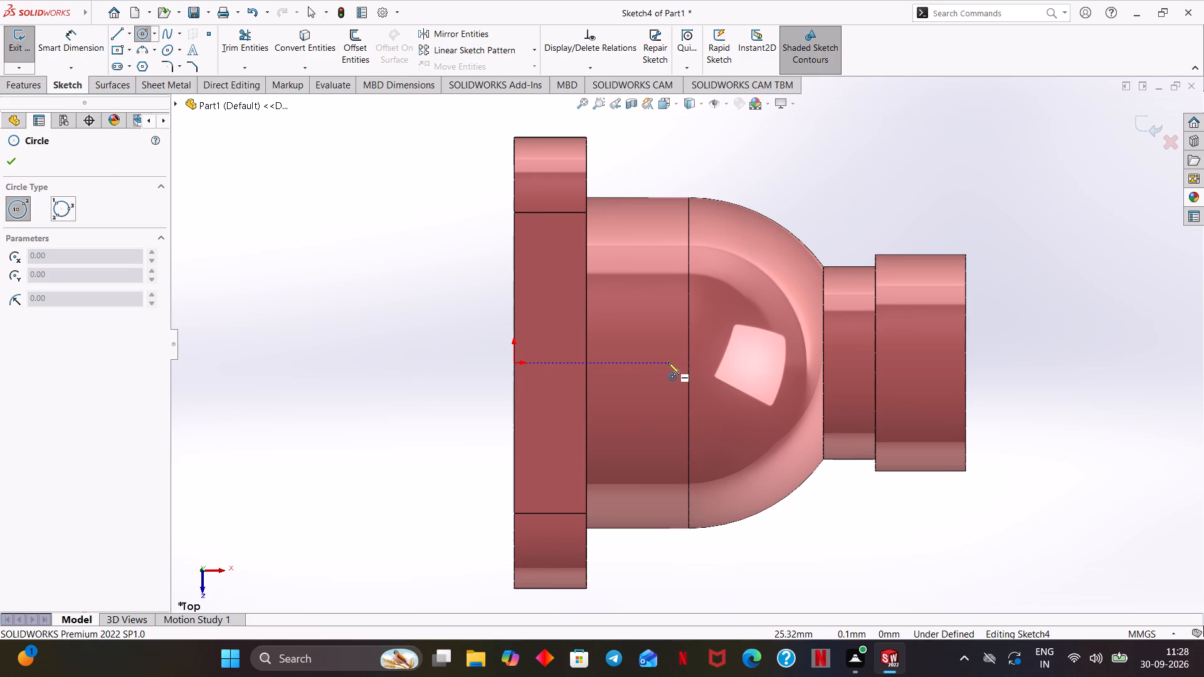
{"action": "left_click", "coordinate": [731, 387]}
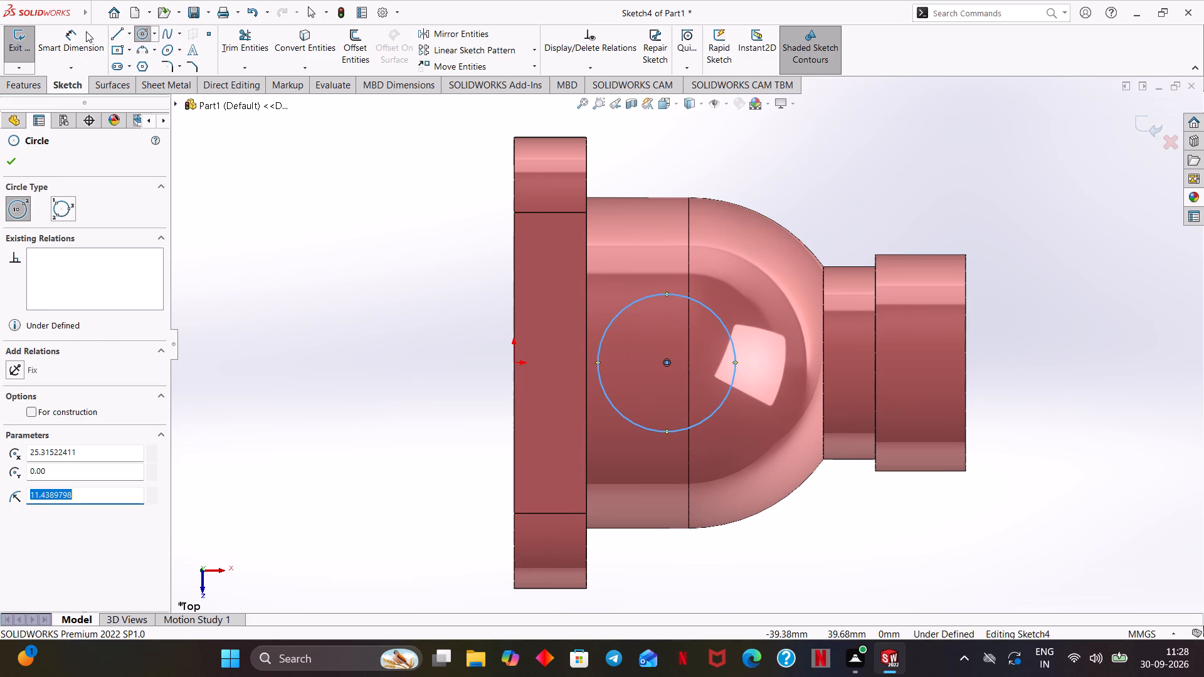
Dimension the circle's diameter as 36 mm.
{"action": "left_click", "coordinate": [77, 39]}
{"action": "left_click", "coordinate": [710, 309]}
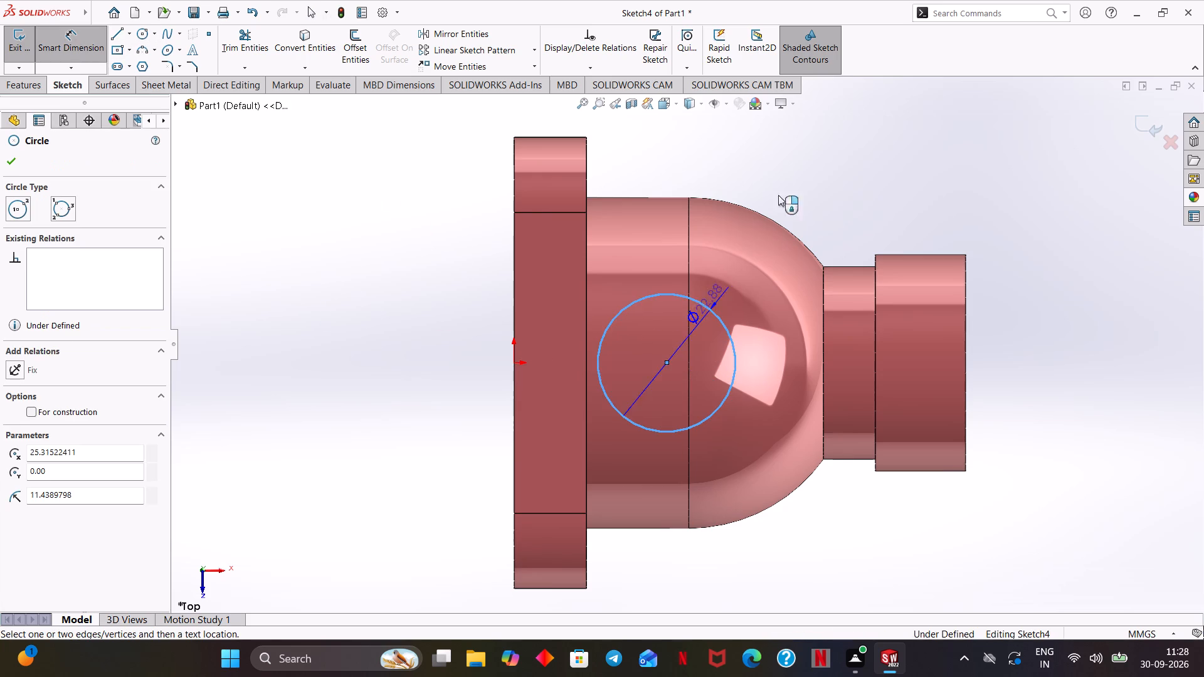
{"action": "left_click", "coordinate": [871, 147]}
{"action": "type", "text": "36"}
{"action": "key", "text": "Return"}
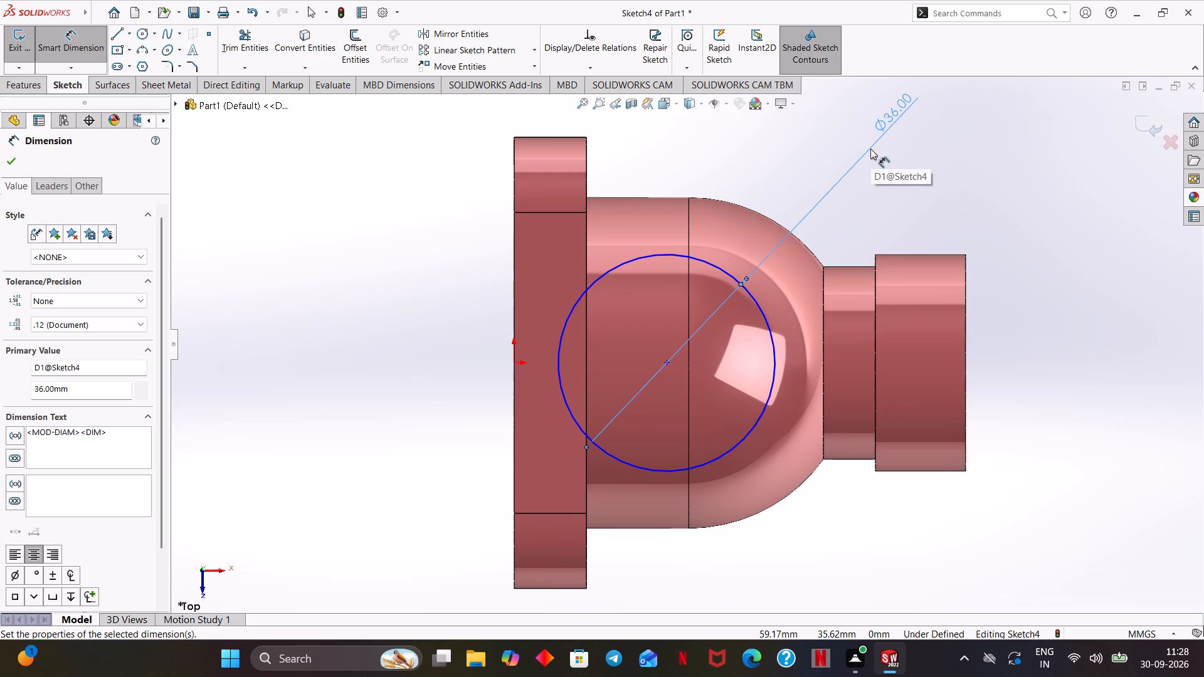
Dimension the distance from the origin to the circle's centre as 21 mm and place the dimension text just below the axis, beside the flange.
{"action": "left_click", "coordinate": [665, 362]}
{"action": "left_click", "coordinate": [515, 364]}
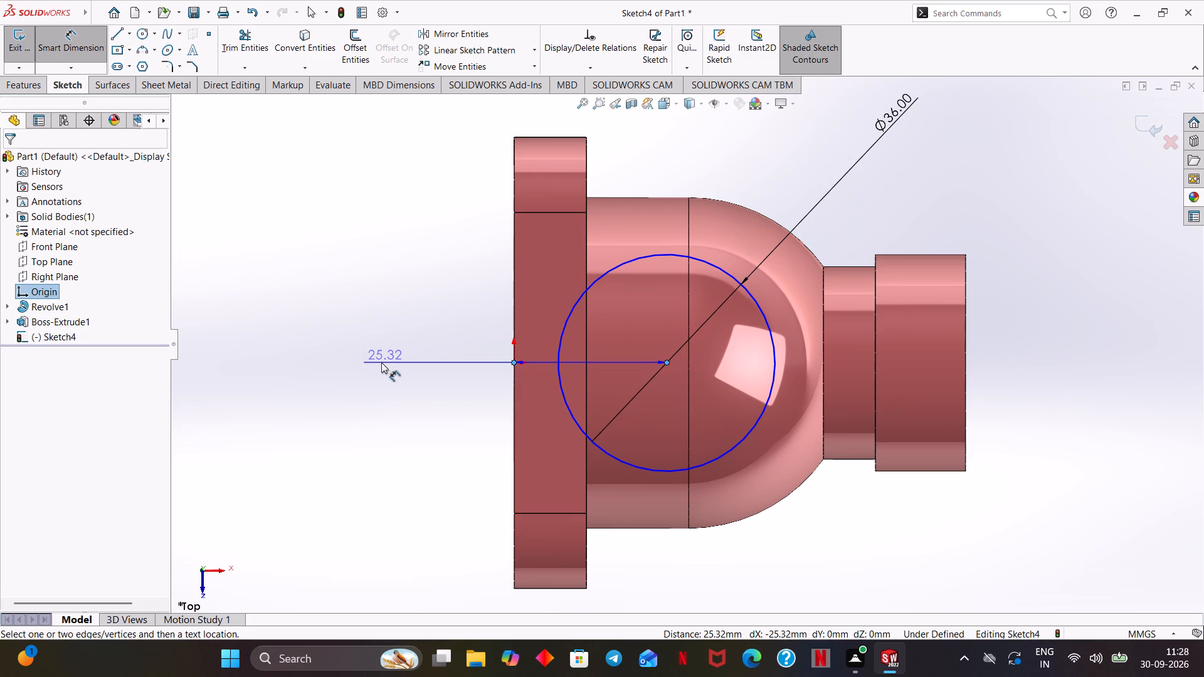
{"action": "left_click", "coordinate": [375, 362]}
{"action": "type", "text": "21"}
{"action": "key", "text": "Return"}
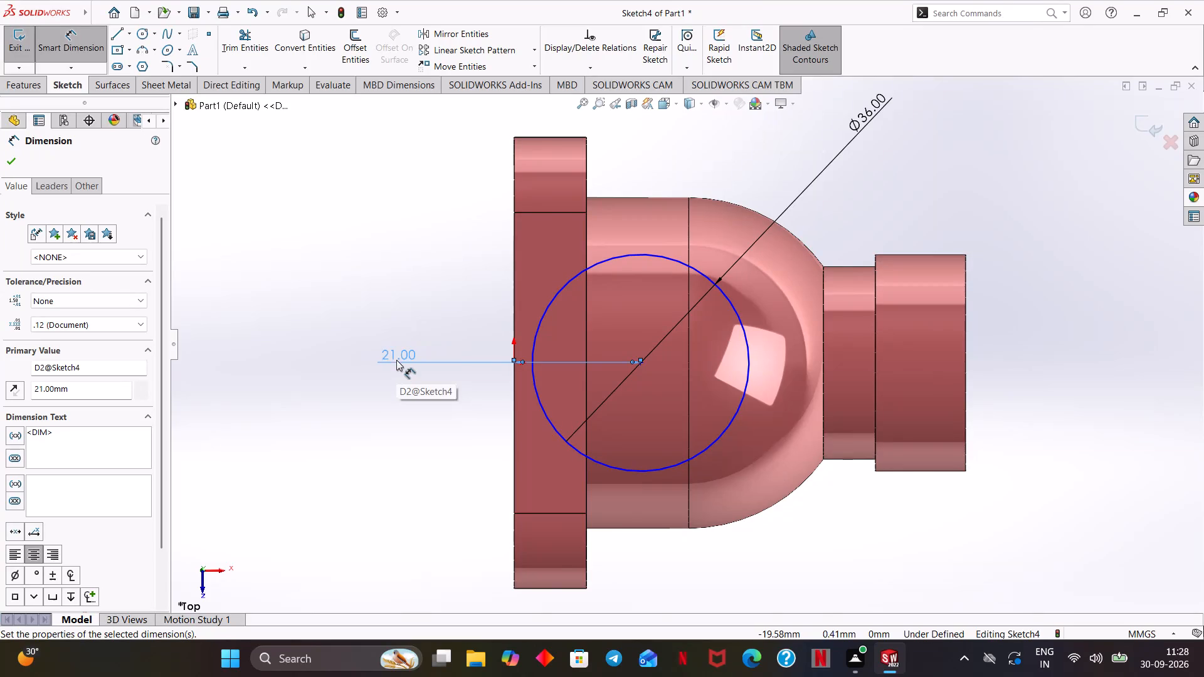
{"action": "left_click_drag", "start_coordinate": [404, 353], "coordinate": [469, 358]}
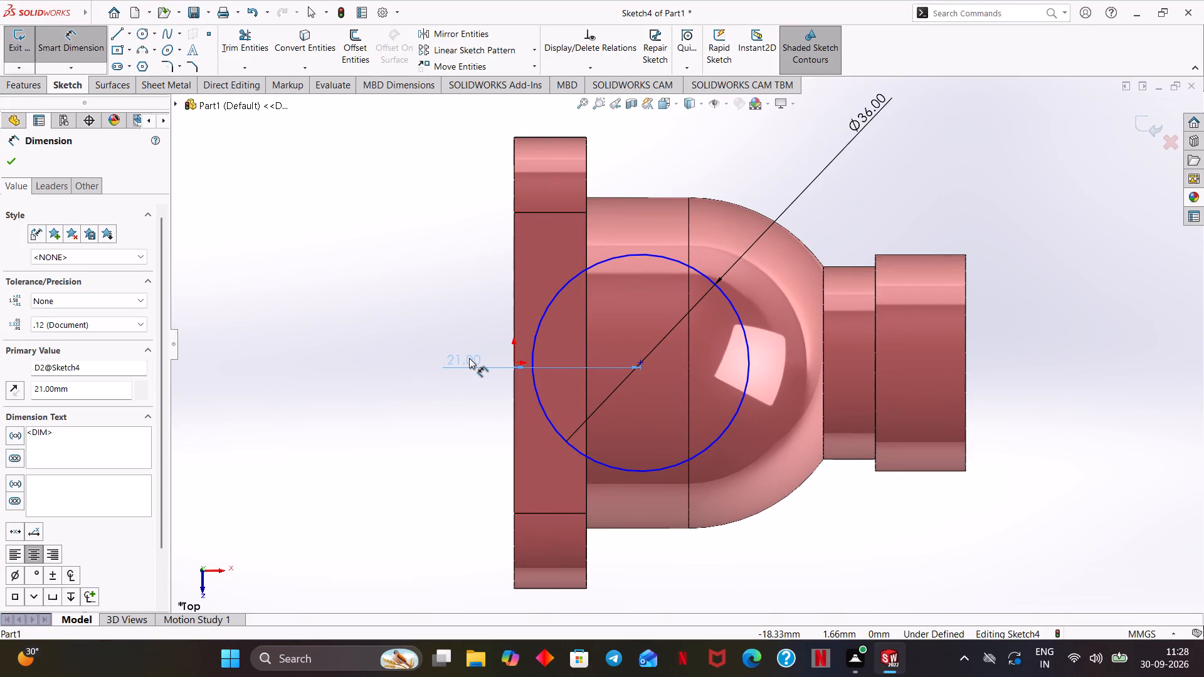
{"action": "left_click_drag", "start_coordinate": [469, 358], "coordinate": [459, 373]}
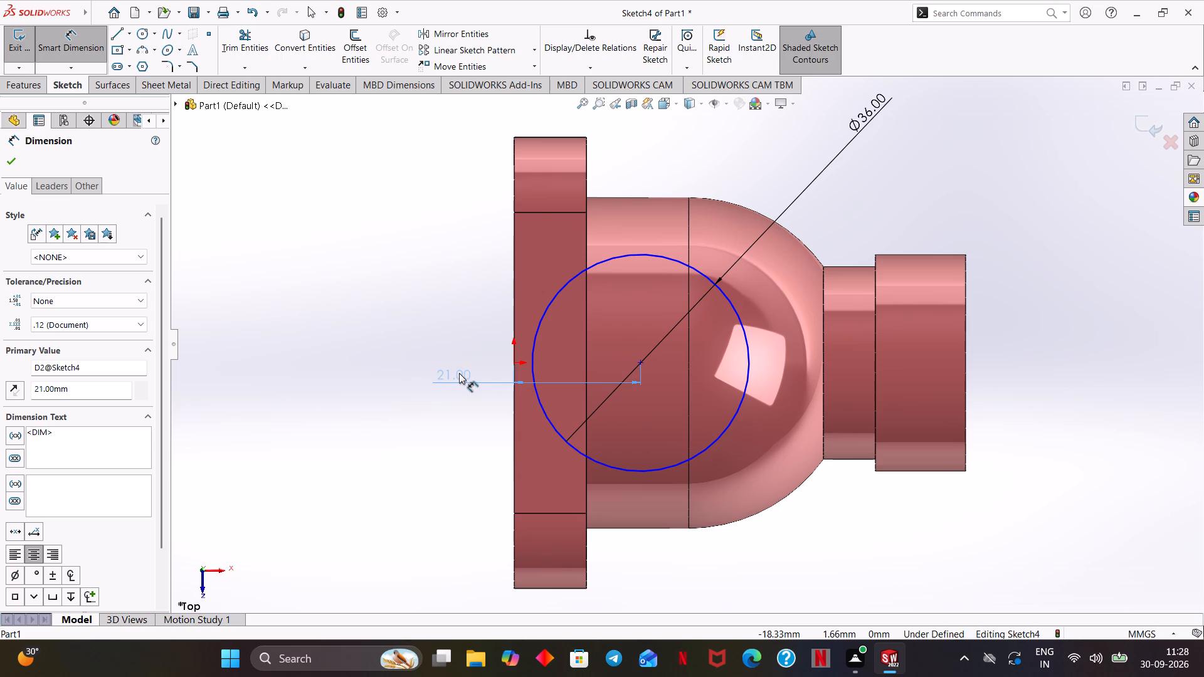
{"action": "left_click_drag", "start_coordinate": [459, 373], "coordinate": [455, 372]}
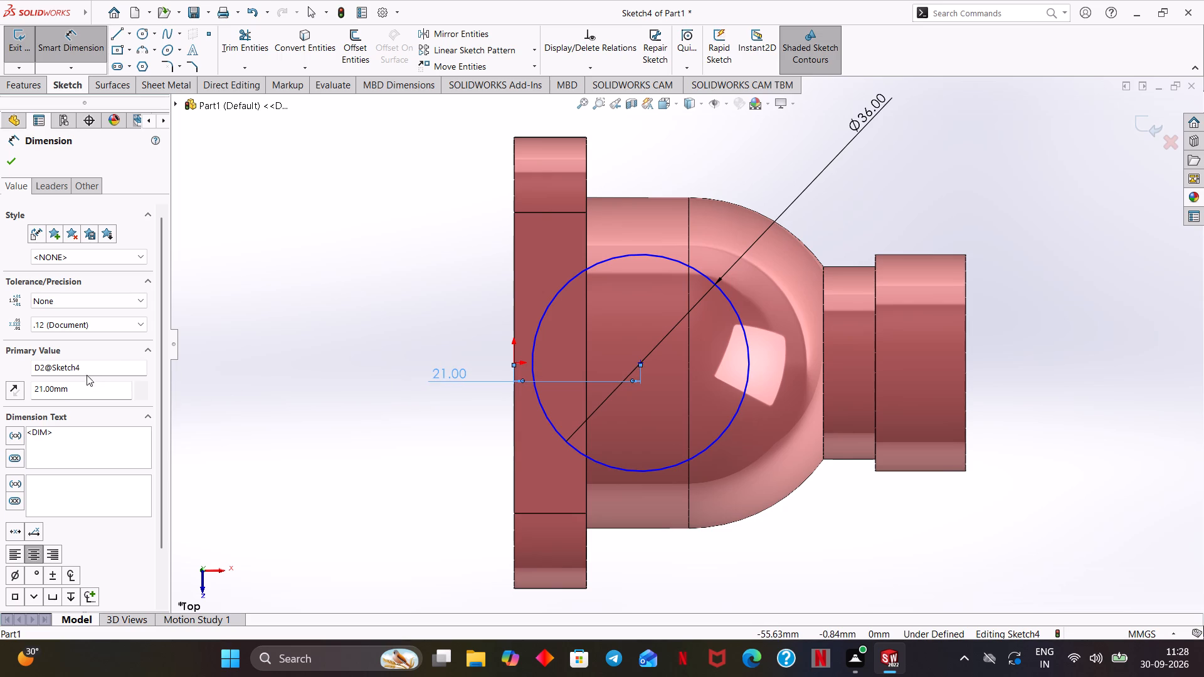
Give the 21 mm dimension a bilateral tolerance with a lower variation of -0.013 mm and three-decimal precision.
{"action": "left_click", "coordinate": [102, 295]}
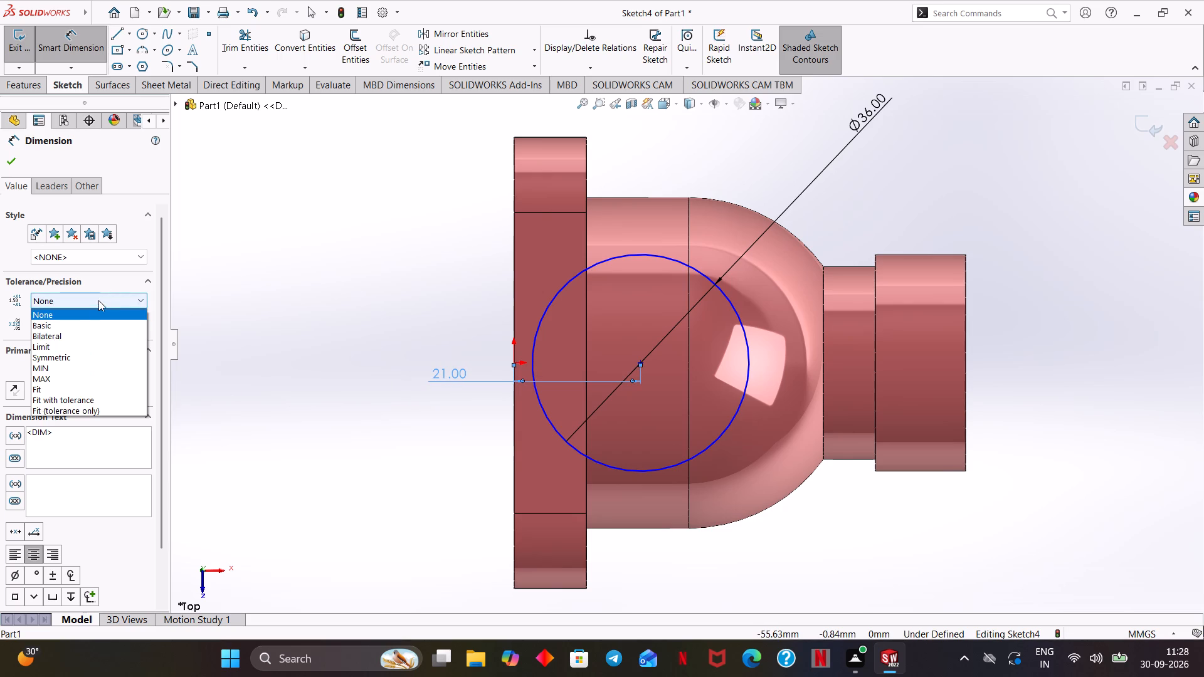
{"action": "left_click", "coordinate": [75, 332]}
{"action": "left_click_drag", "start_coordinate": [68, 352], "coordinate": [66, 352]}
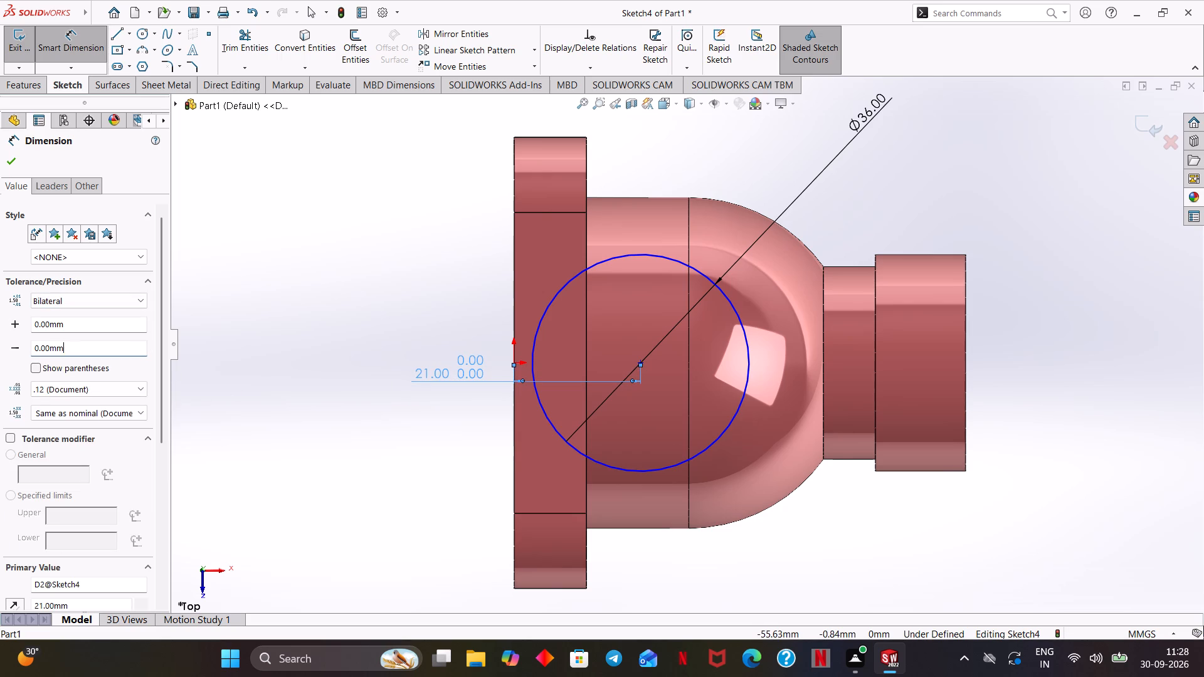
{"action": "left_click_drag", "start_coordinate": [66, 352], "coordinate": [9, 357]}
{"action": "type", "text": "0.12"}
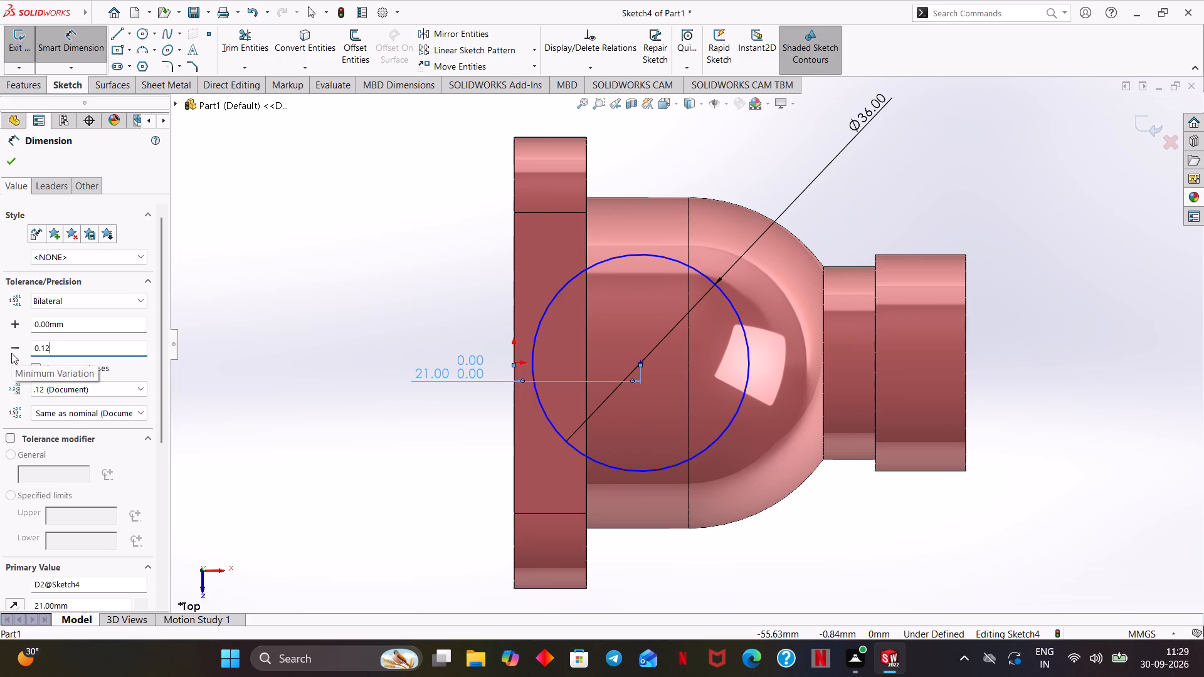
{"action": "key", "text": "BackSpace"}
{"action": "key", "text": "BackSpace"}
{"action": "type", "text": "013"}
{"action": "key", "text": "Return"}
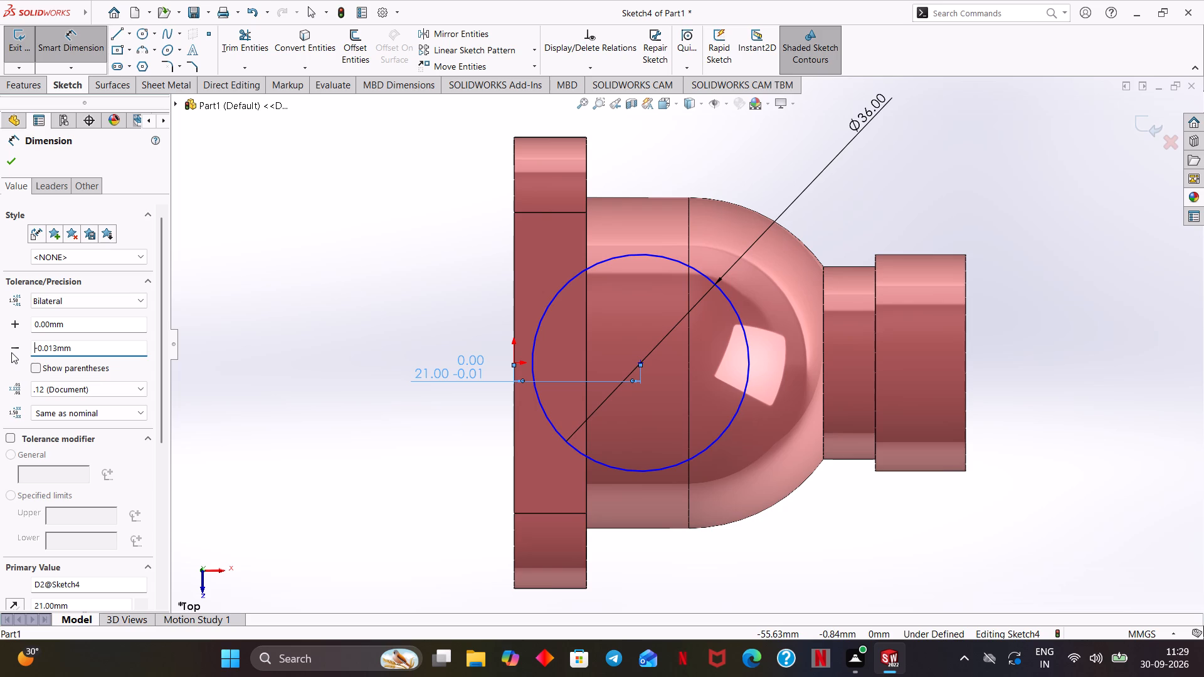
{"action": "left_click", "coordinate": [66, 390]}
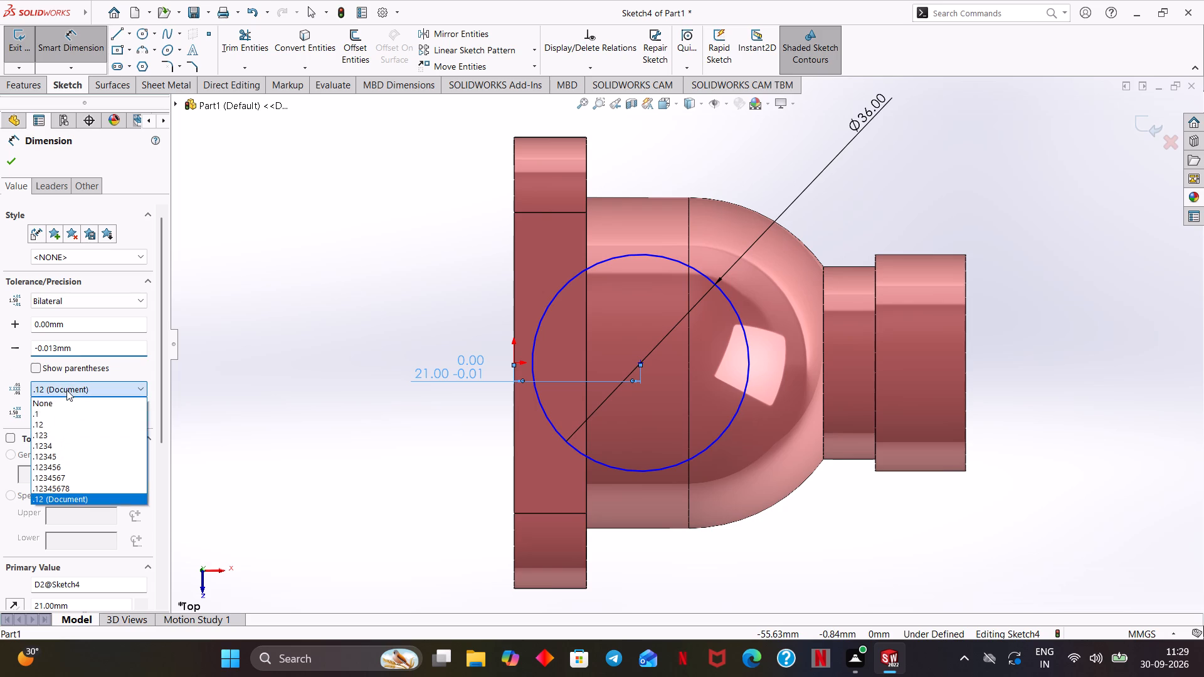
{"action": "left_click", "coordinate": [47, 435]}
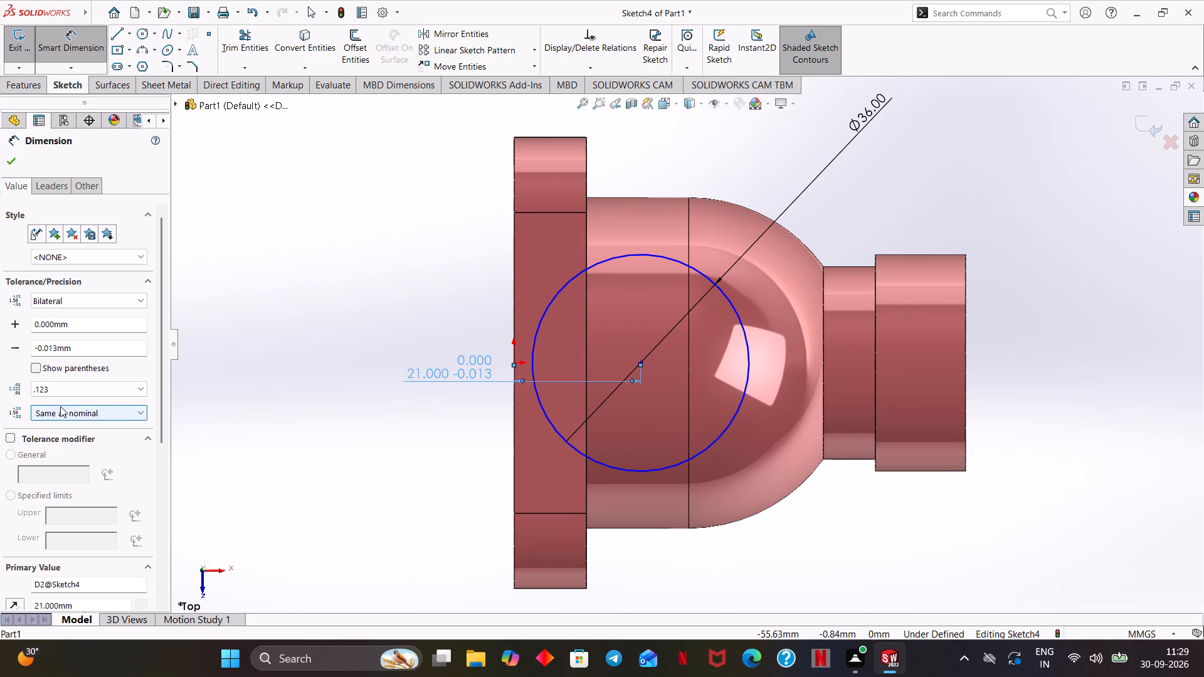
{"action": "left_click", "coordinate": [6, 161]}
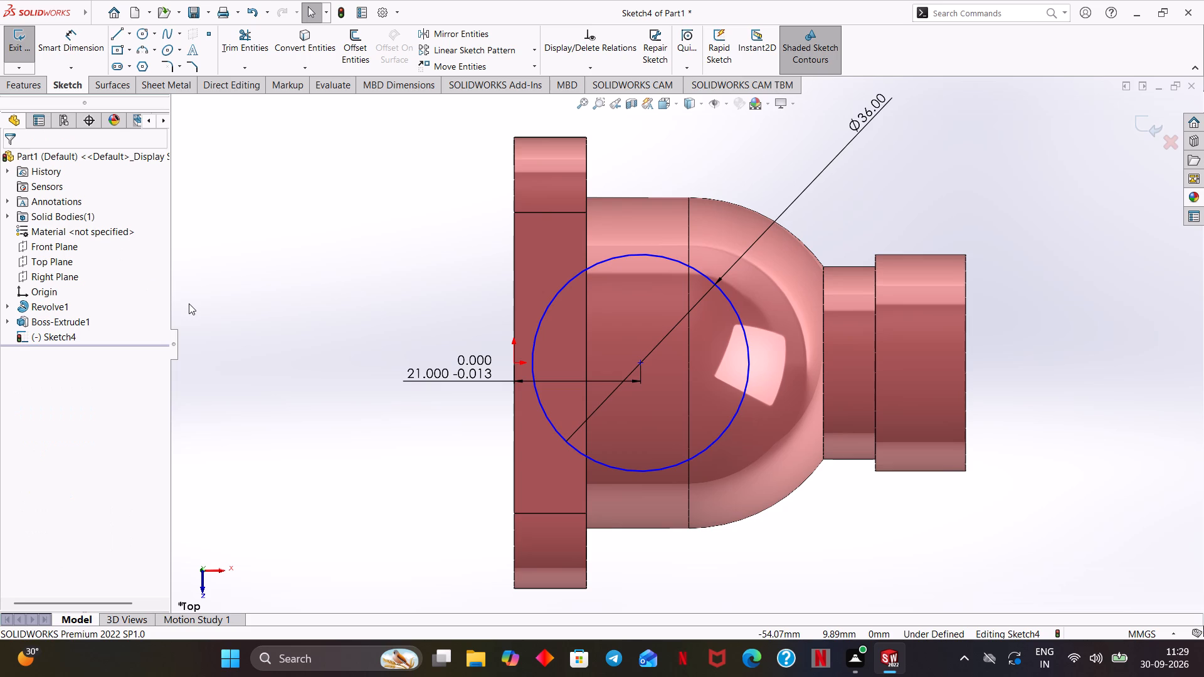
Draw a horizontal construction line from the origin to the circle's centre.
{"action": "left_click", "coordinate": [127, 27]}
{"action": "left_click", "coordinate": [129, 62]}
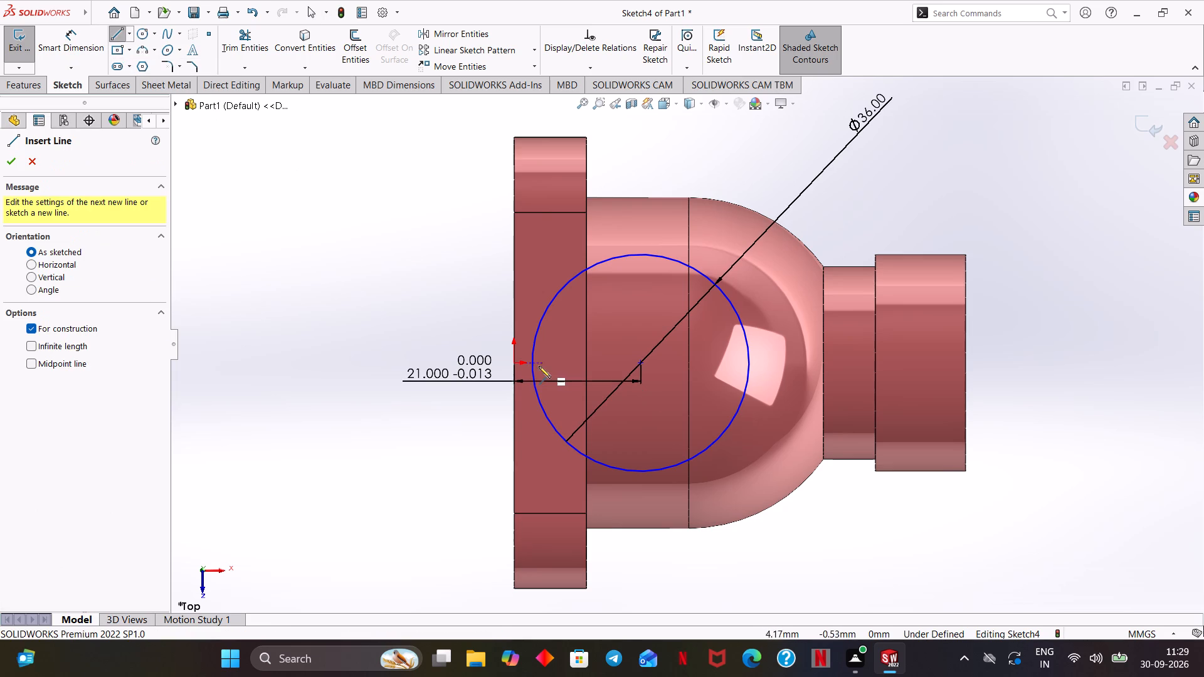
{"action": "left_click", "coordinate": [515, 363]}
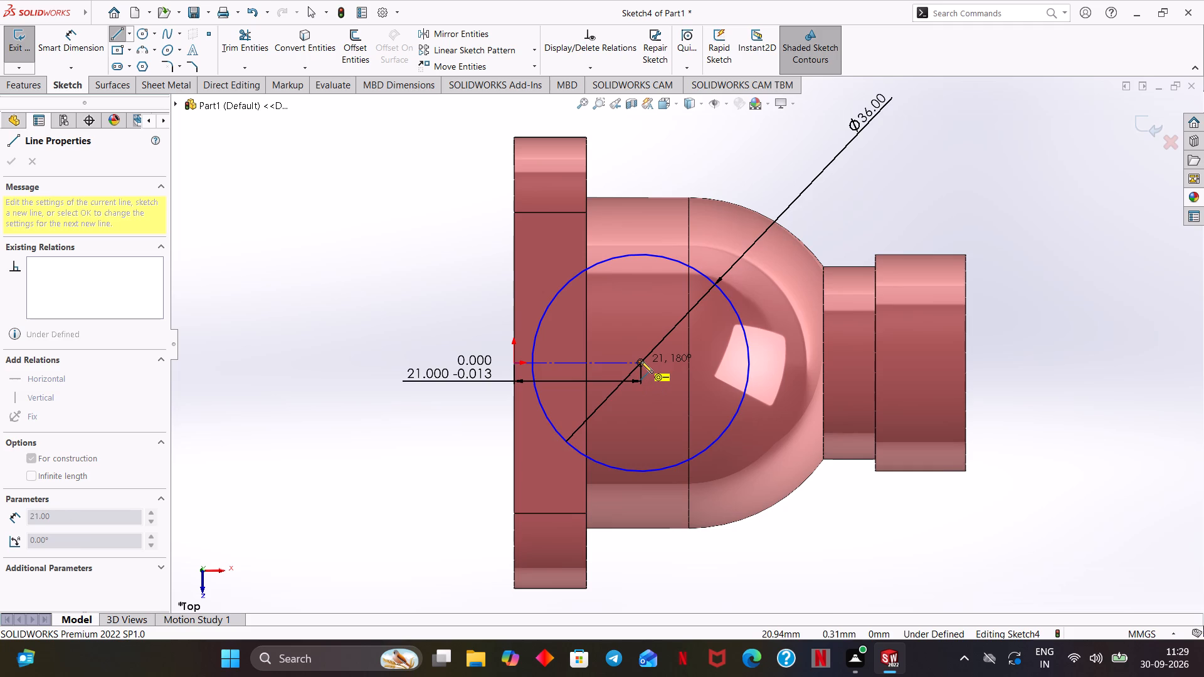
{"action": "left_click", "coordinate": [641, 361]}
{"action": "right_click", "coordinate": [641, 318]}
{"action": "left_click", "coordinate": [658, 325]}
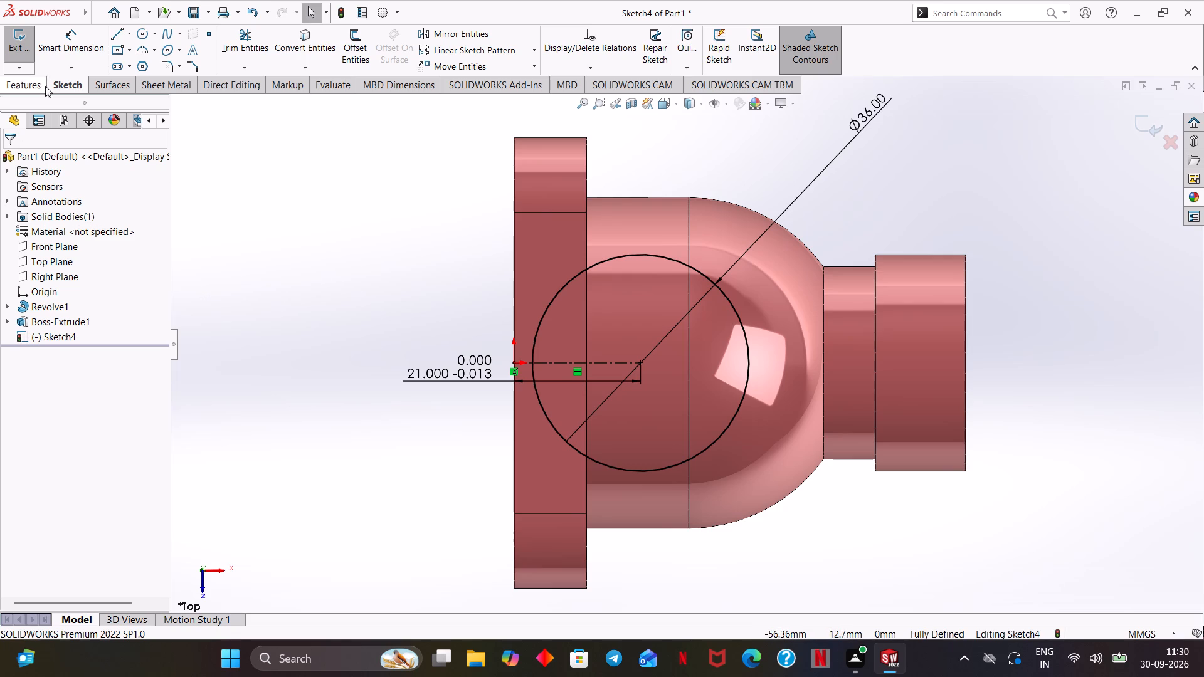
Extrude the 36 mm circle upward 57 mm as a blind boss merged with the body.
{"action": "left_click", "coordinate": [27, 88]}
{"action": "left_click", "coordinate": [12, 45]}
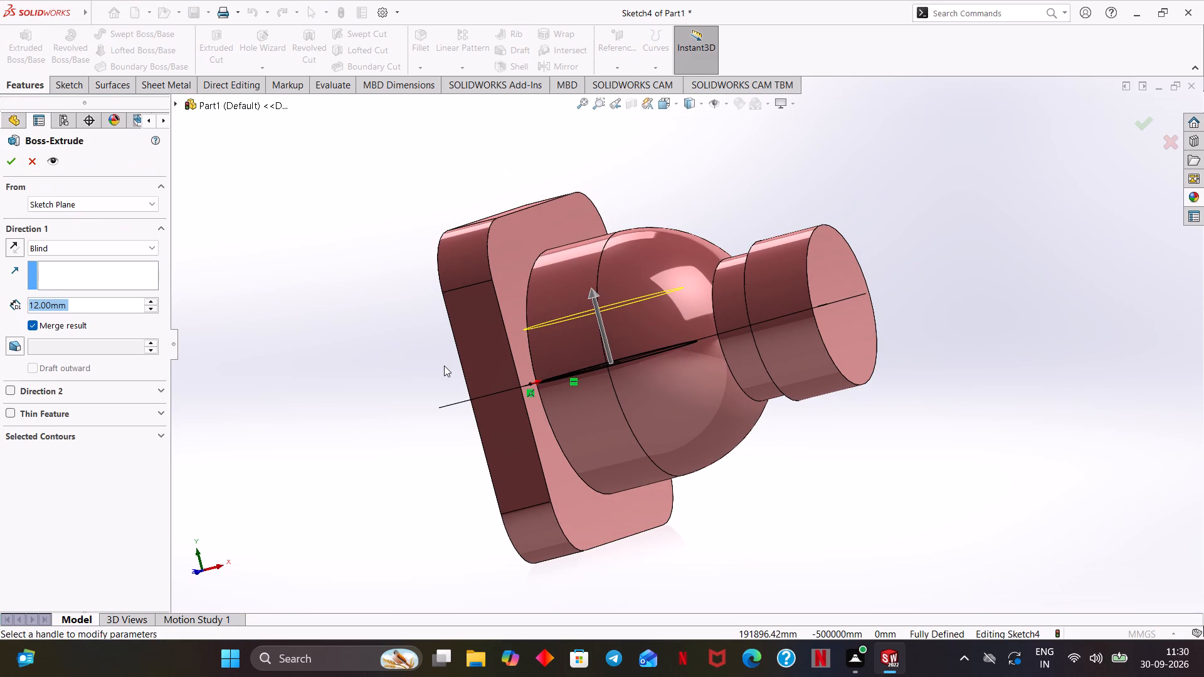
{"action": "type", "text": "57"}
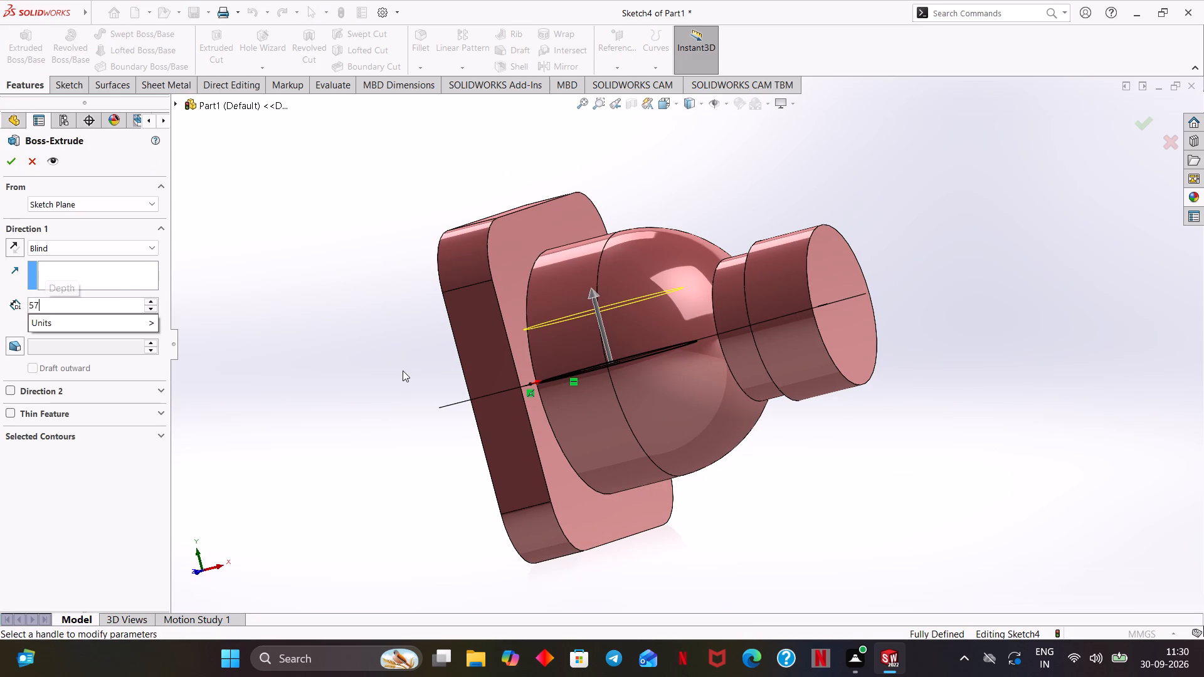
{"action": "key", "text": "Return"}
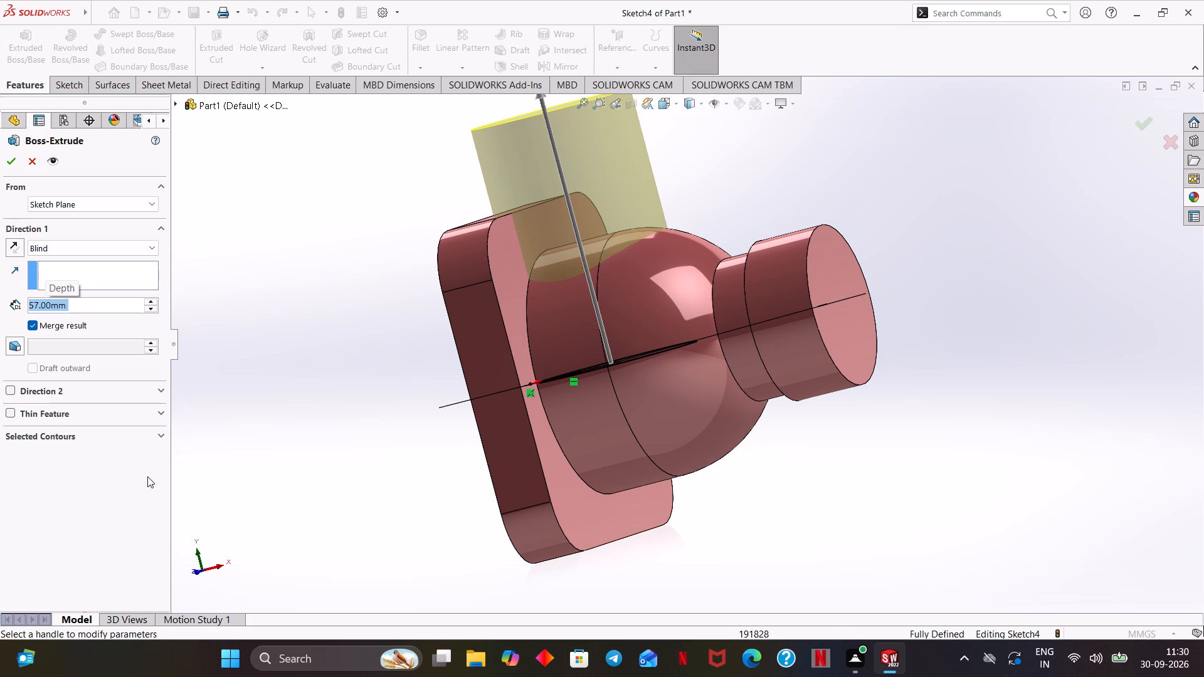
{"action": "scroll", "coordinate": [83, 517], "scroll_direction": "up", "scroll_amount": 1}
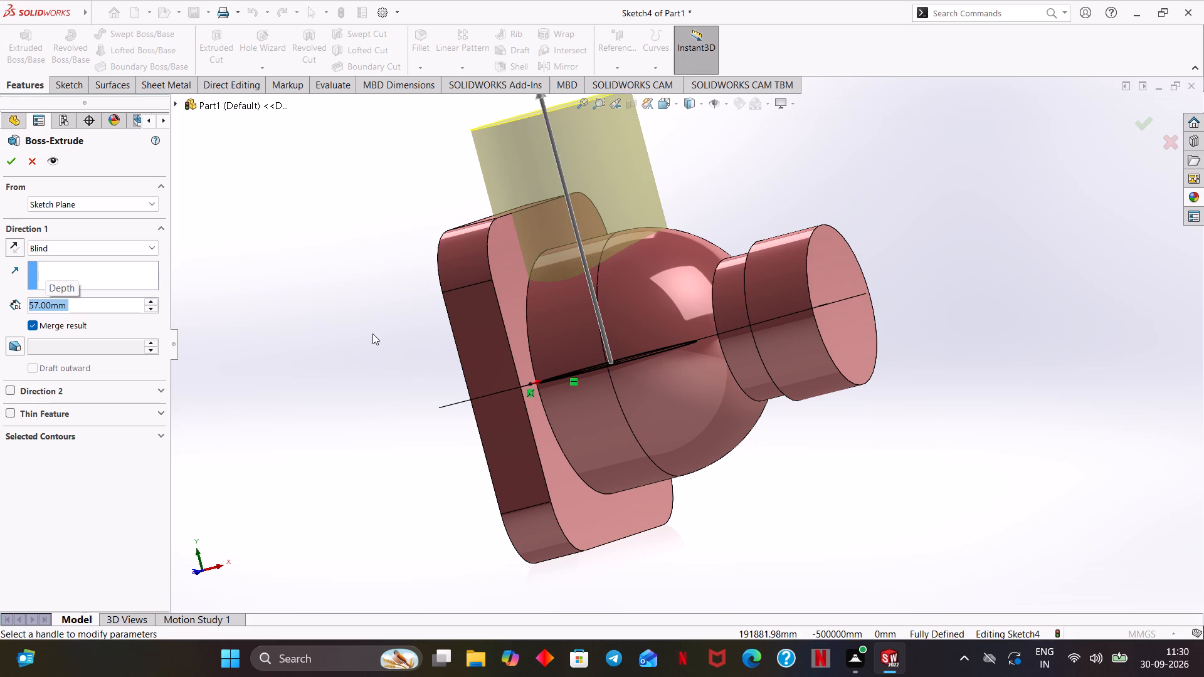
{"action": "scroll", "coordinate": [375, 330], "scroll_direction": "up", "scroll_amount": 1}
{"action": "left_click", "coordinate": [3, 164]}
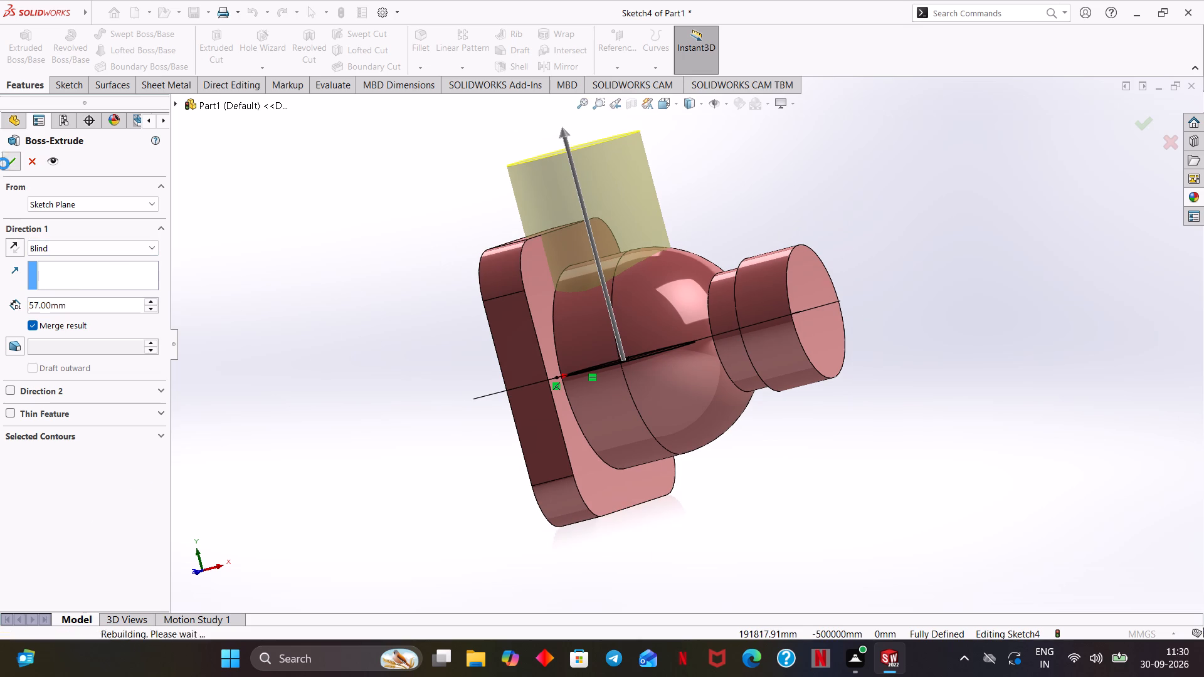
{"action": "left_click", "coordinate": [359, 362]}
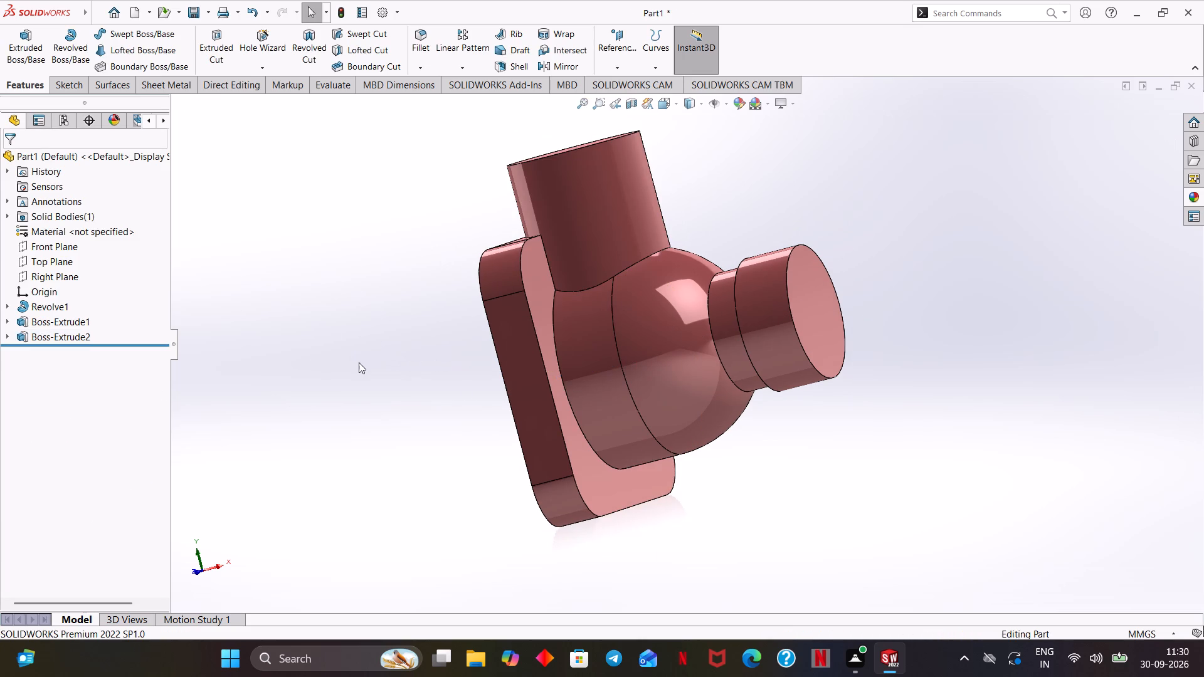
Examine the model from several sides, including the new cylindrical branch, the stepped end and the flange's back face.
{"action": "middle_click_drag", "start_coordinate": [383, 349], "coordinate": [415, 409]}
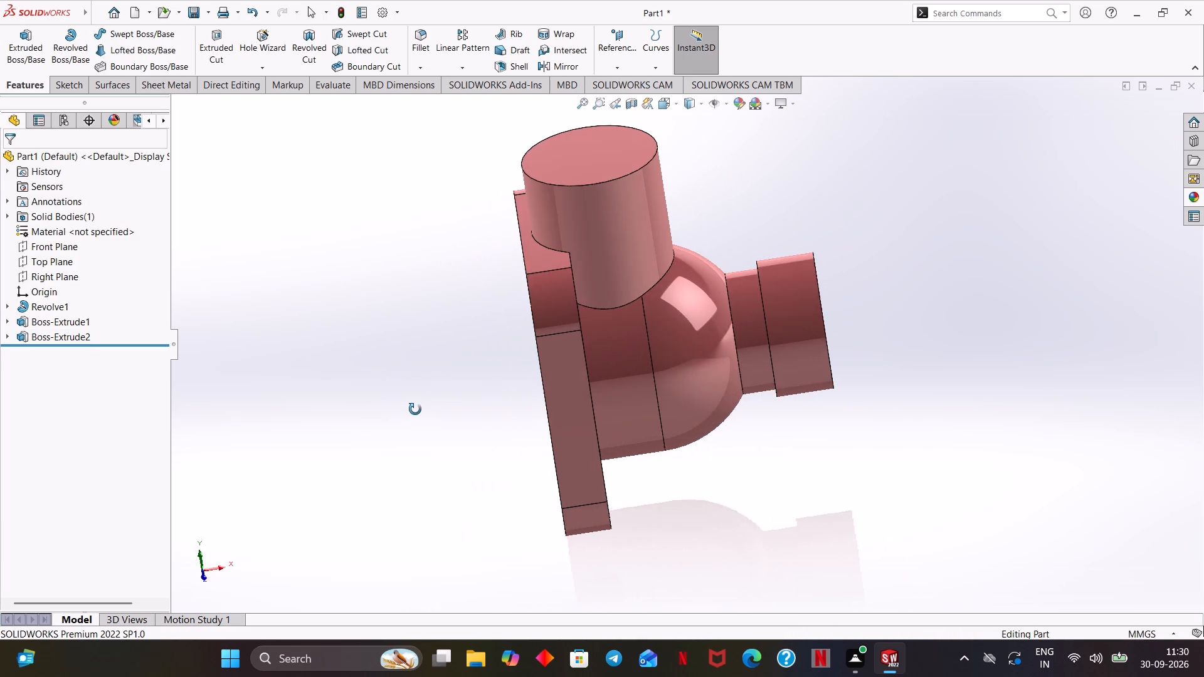
{"action": "middle_click_drag", "start_coordinate": [415, 409], "coordinate": [413, 409]}
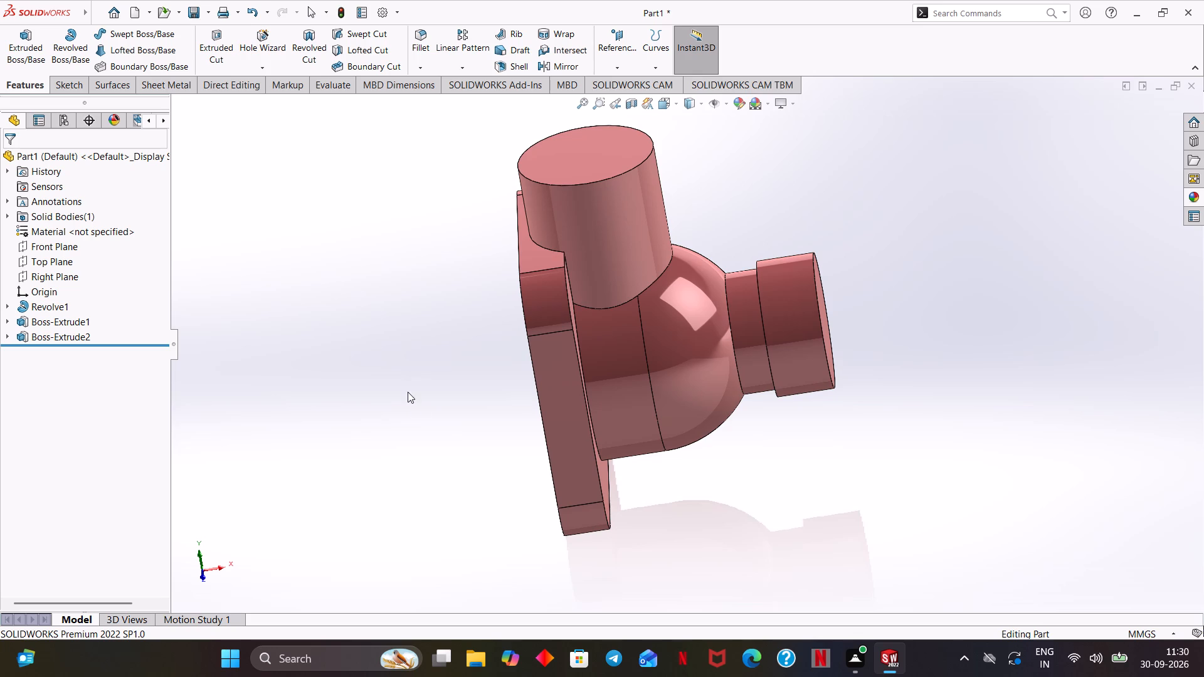
{"action": "middle_click_drag", "start_coordinate": [481, 425], "coordinate": [416, 378]}
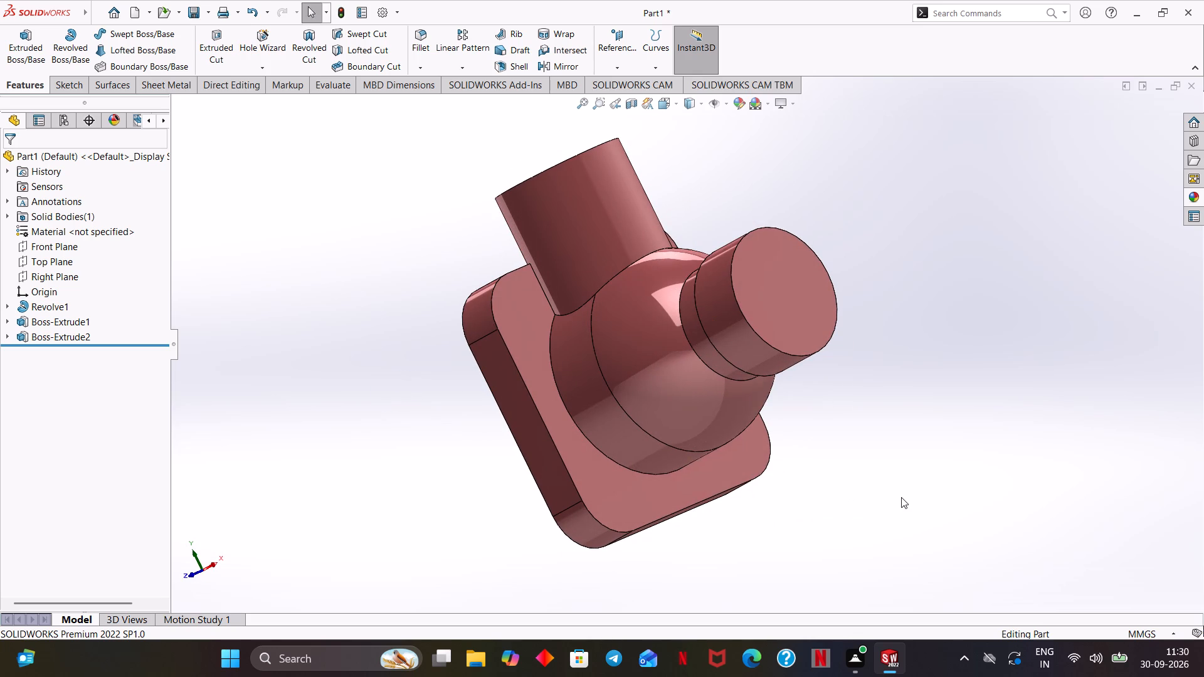
{"action": "middle_click_drag", "start_coordinate": [902, 497], "coordinate": [890, 528]}
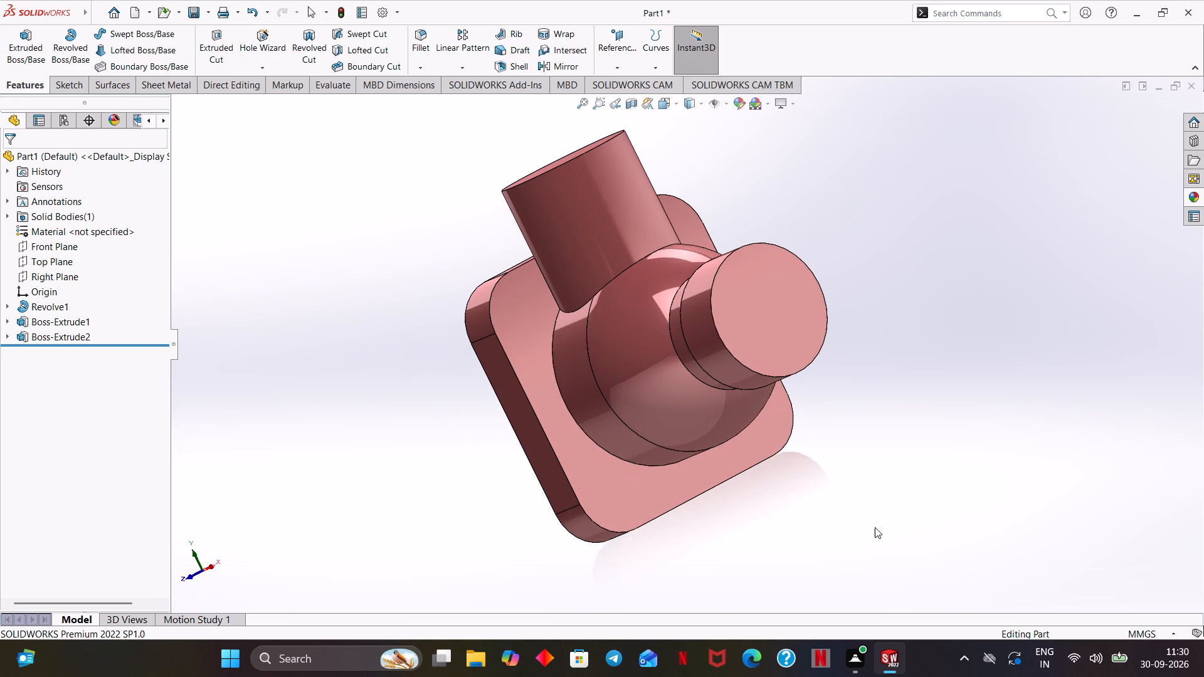
{"action": "key", "text": "ctrl+7"}
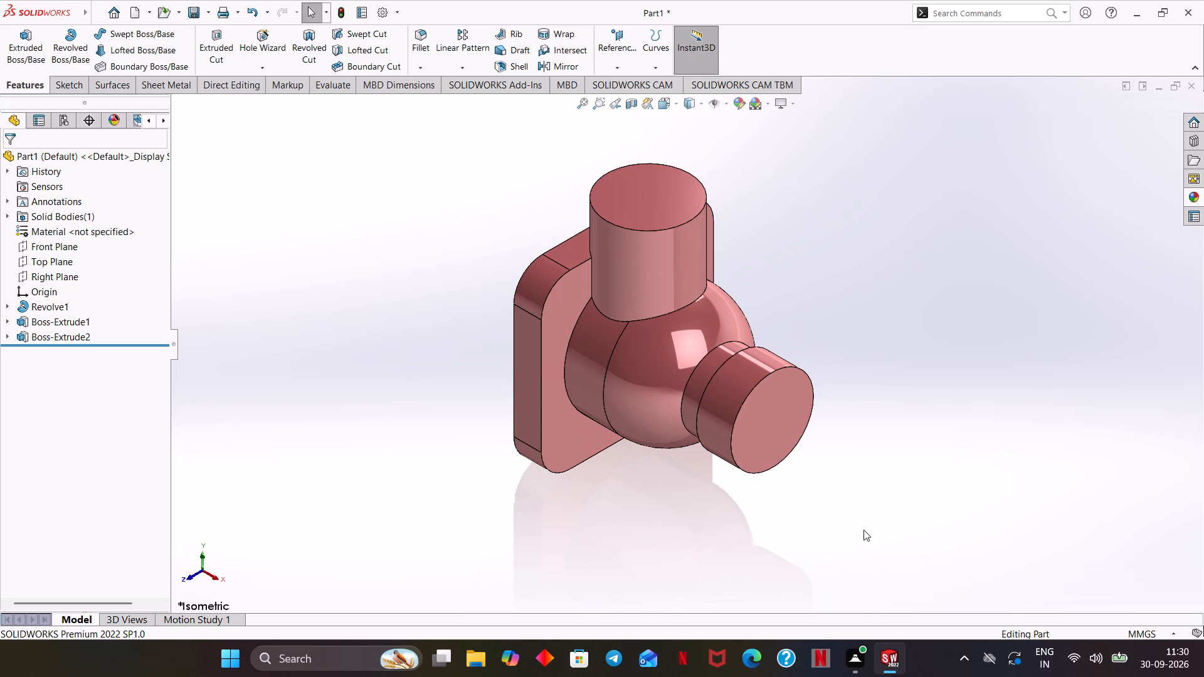
{"action": "middle_click_drag", "start_coordinate": [845, 533], "coordinate": [846, 530]}
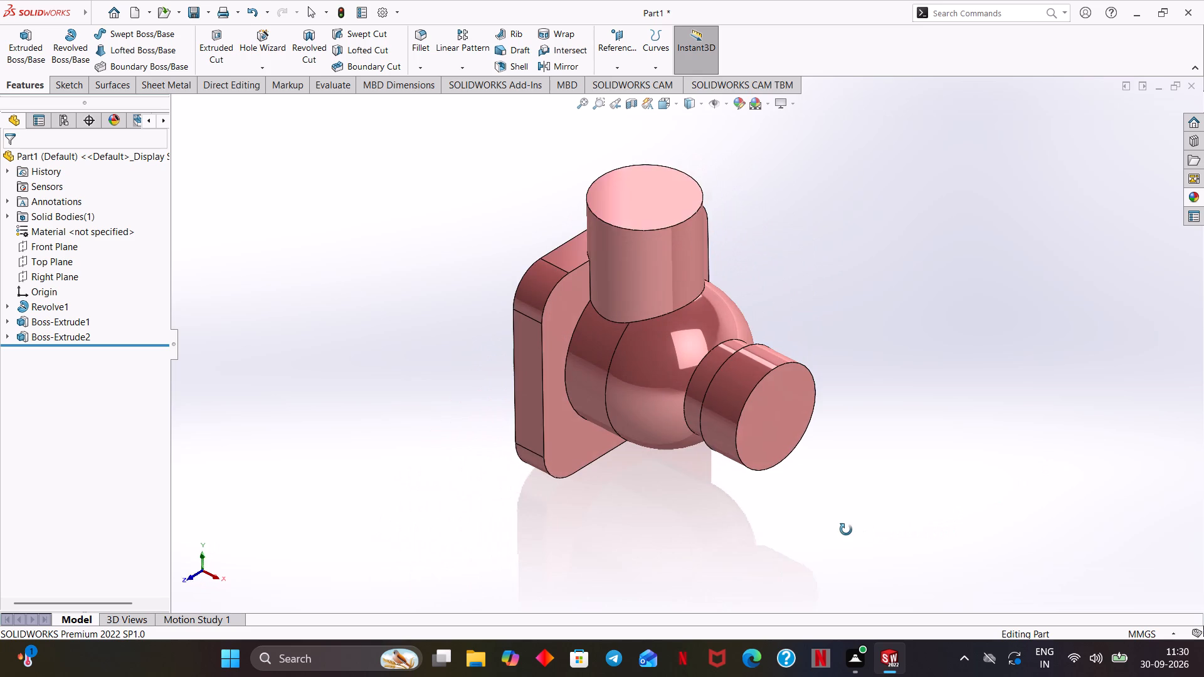
{"action": "middle_click_drag", "start_coordinate": [846, 530], "coordinate": [913, 428]}
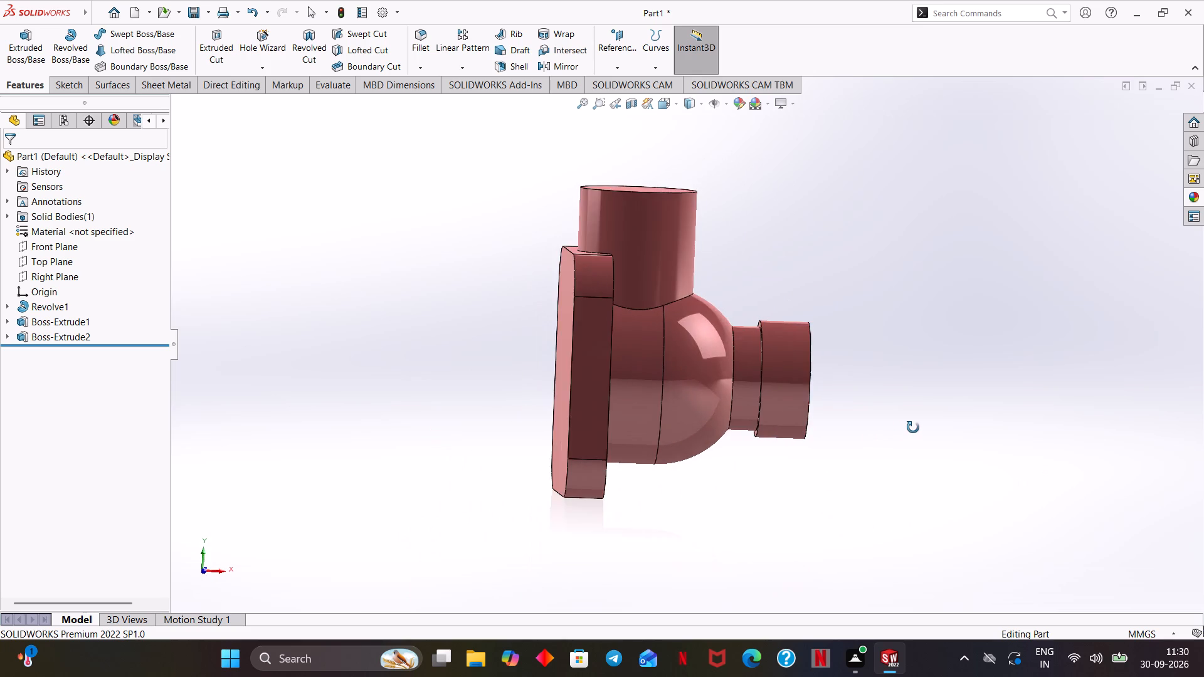
{"action": "middle_click_drag", "start_coordinate": [913, 428], "coordinate": [954, 530]}
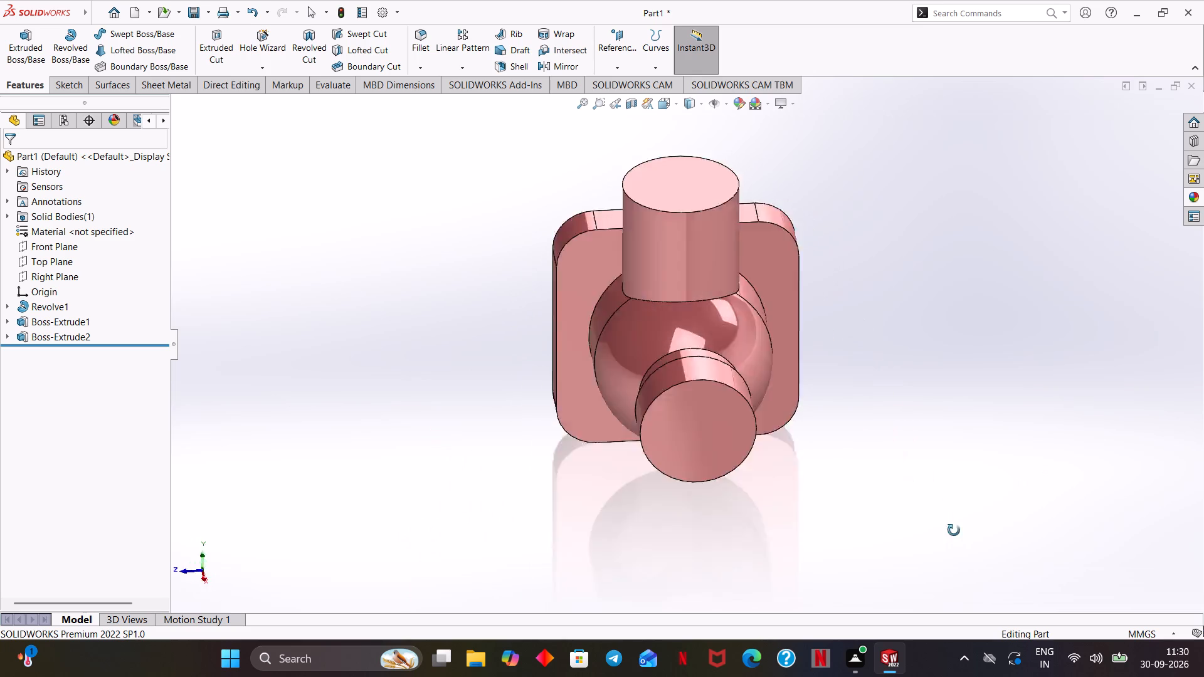
{"action": "middle_click_drag", "start_coordinate": [954, 530], "coordinate": [588, 519]}
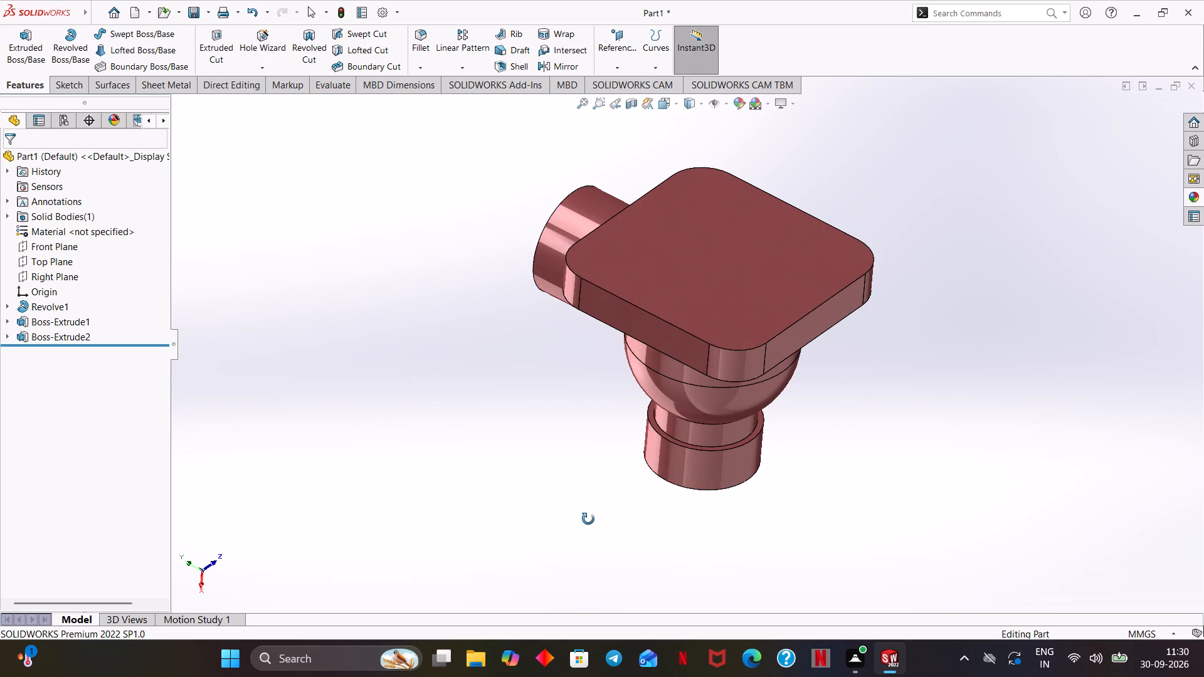
{"action": "middle_click_drag", "start_coordinate": [588, 519], "coordinate": [826, 481]}
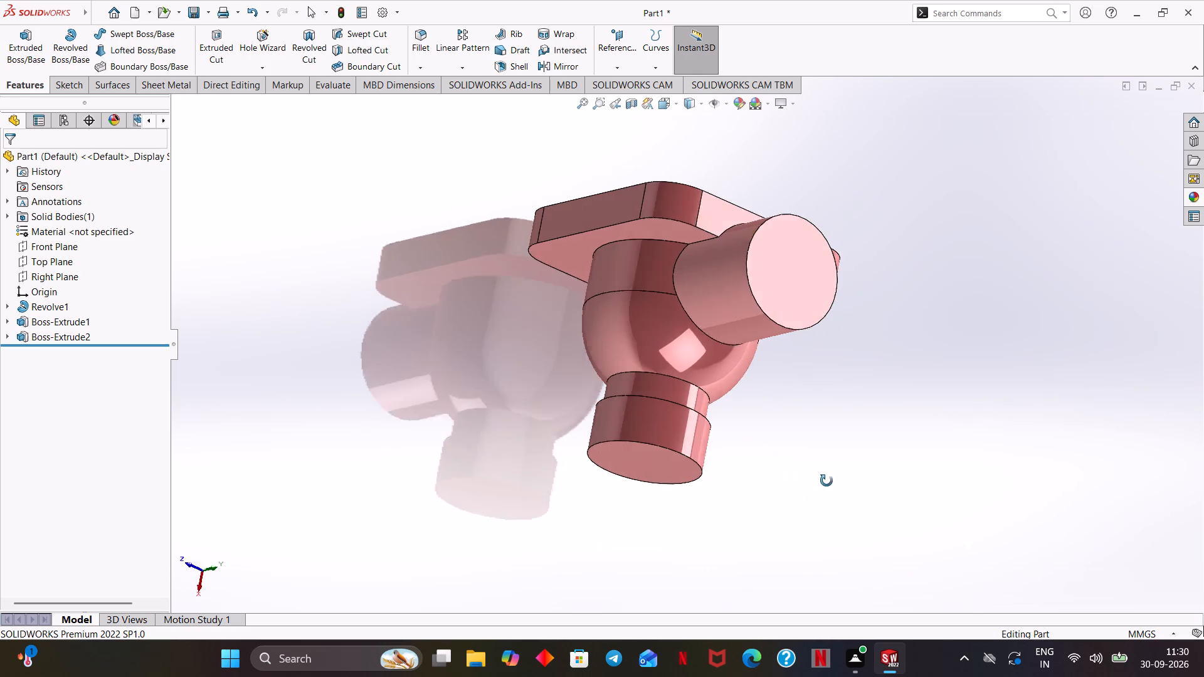
{"action": "middle_click_drag", "start_coordinate": [826, 481], "coordinate": [841, 469]}
{"action": "key", "text": "ctrl+7"}
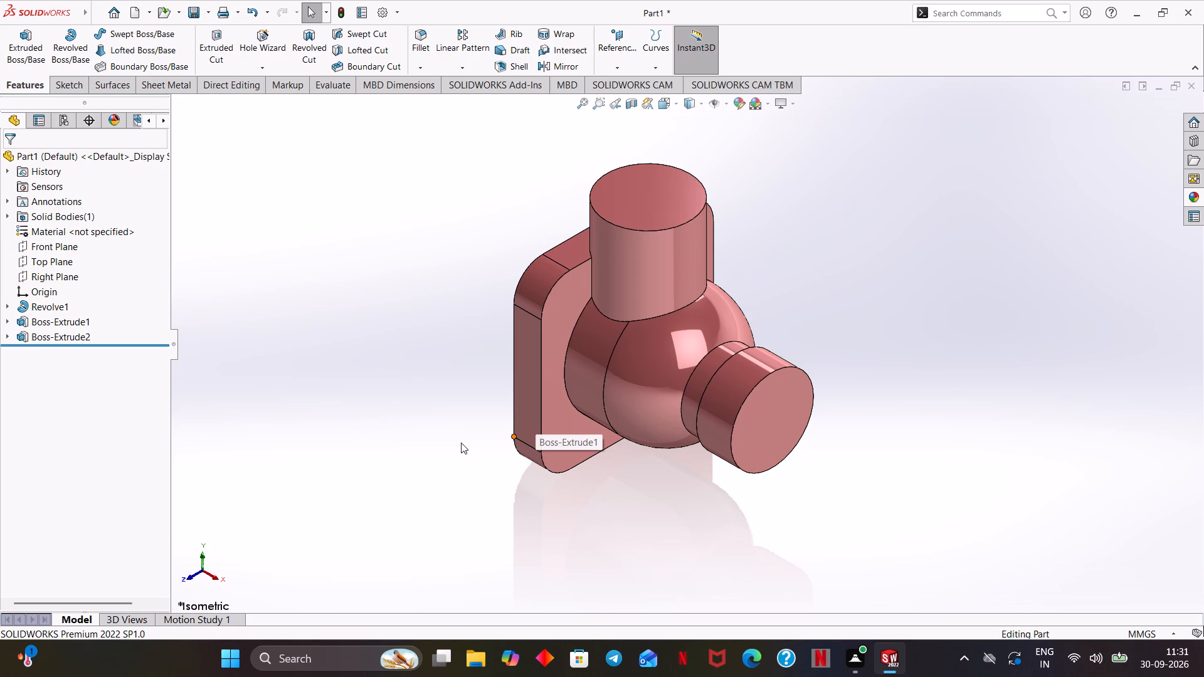
Start a sketch on the Front Plane and draw a horizontal centerline about 102 mm long from the origin past the stepped end.
{"action": "left_click", "coordinate": [47, 247]}
{"action": "left_click", "coordinate": [58, 228]}
{"action": "left_click", "coordinate": [389, 310]}
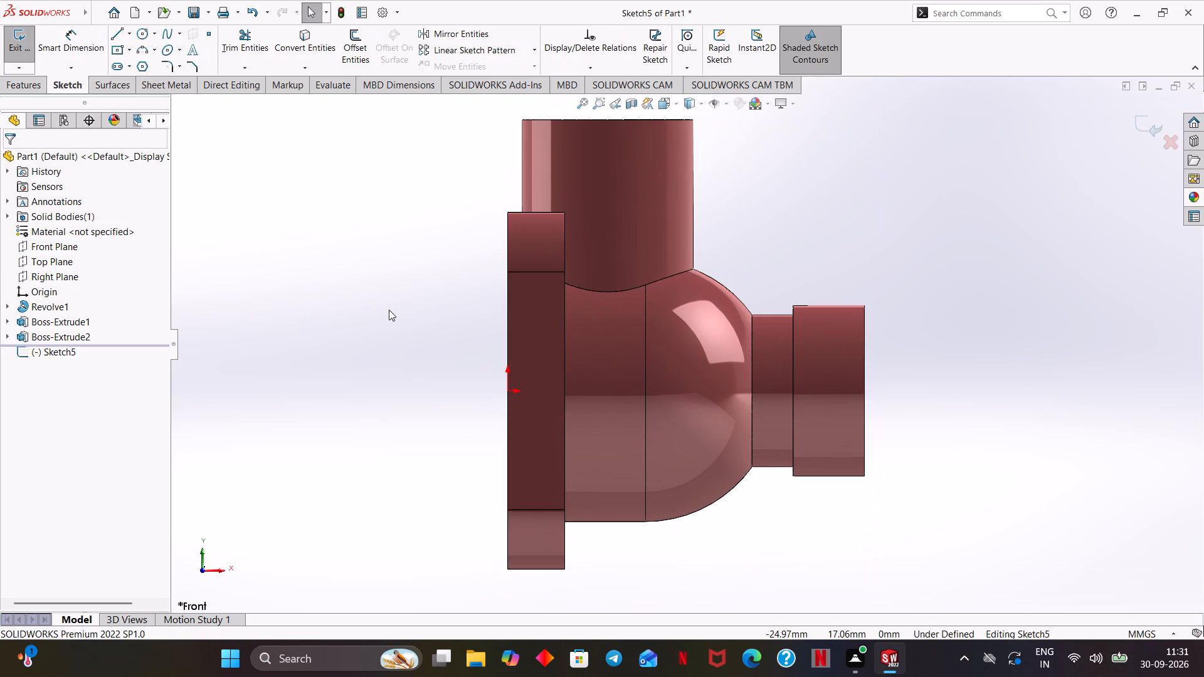
{"action": "scroll", "coordinate": [389, 310], "scroll_direction": "up", "scroll_amount": 2}
{"action": "middle_click_drag", "start_coordinate": [386, 339], "coordinate": [362, 344], "text": "ctrl"}
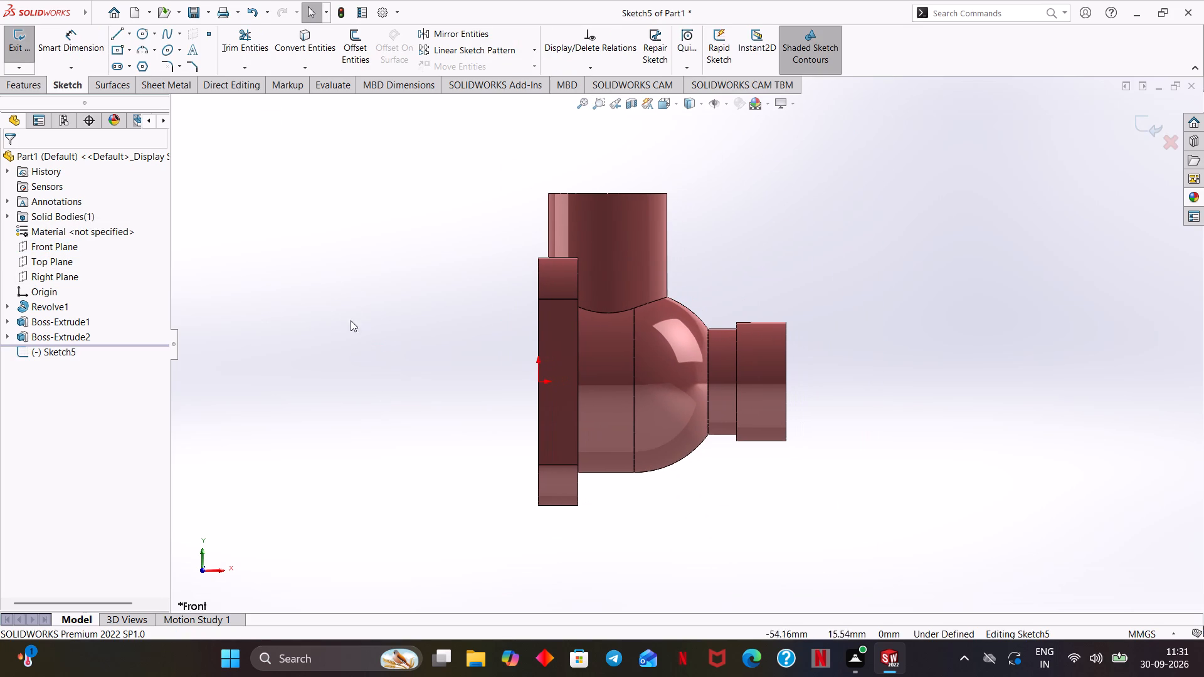
{"action": "left_click", "coordinate": [130, 31]}
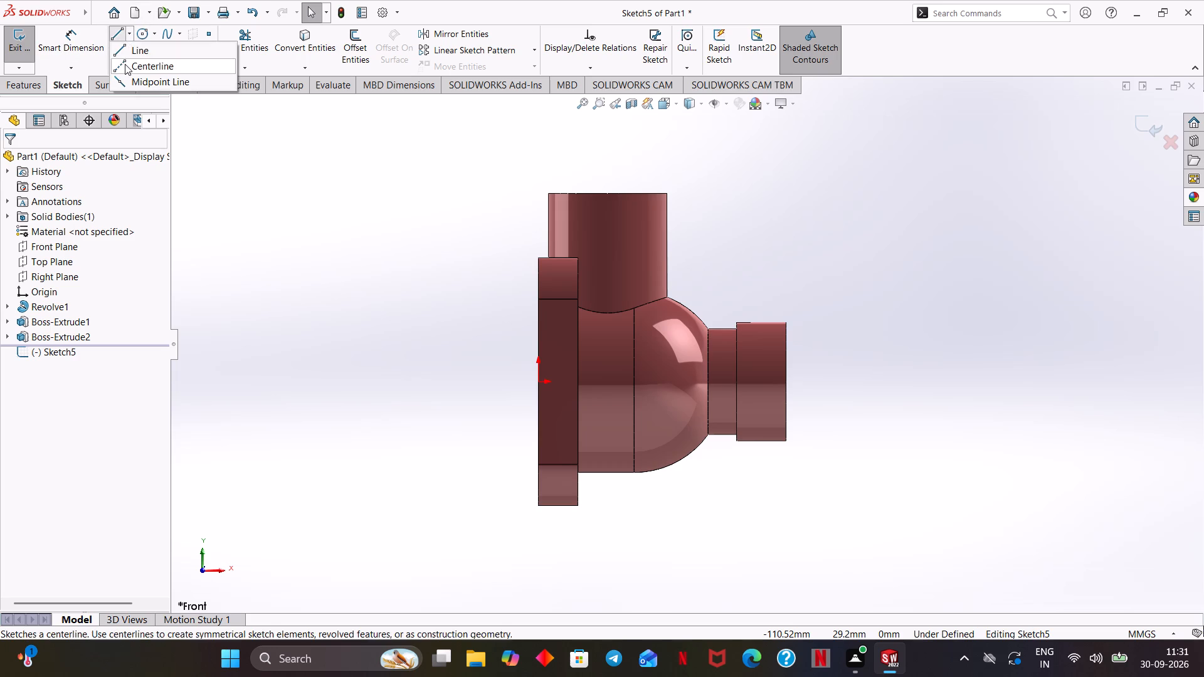
{"action": "left_click", "coordinate": [125, 65]}
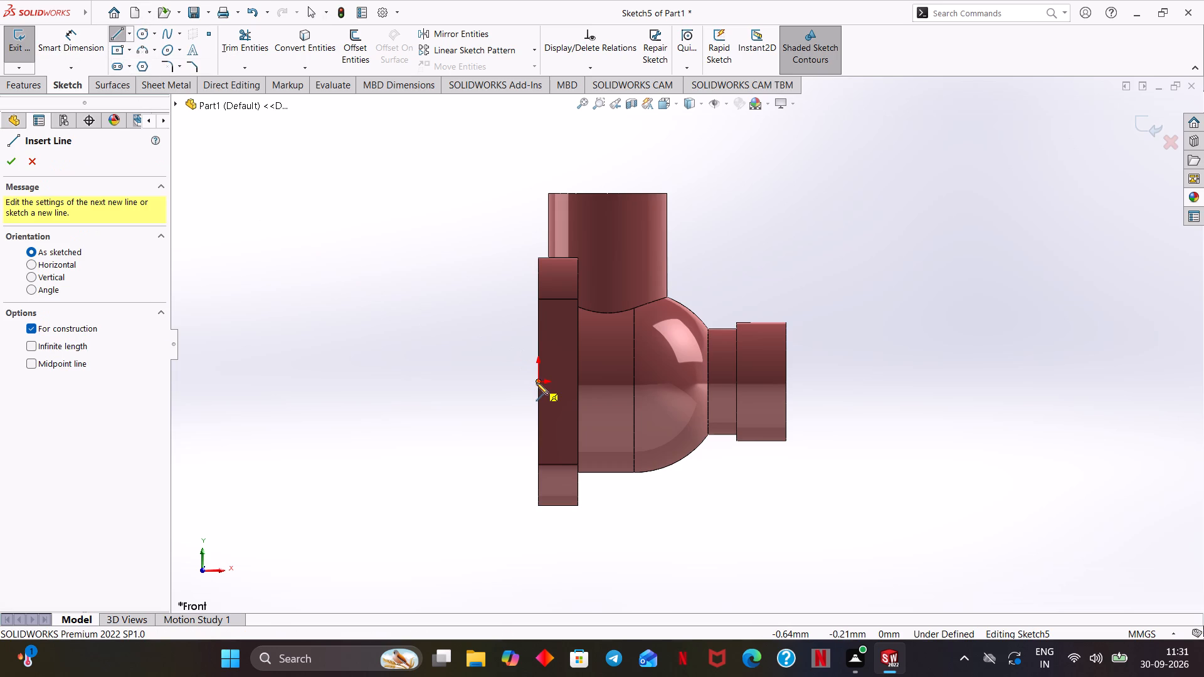
{"action": "left_click", "coordinate": [539, 379]}
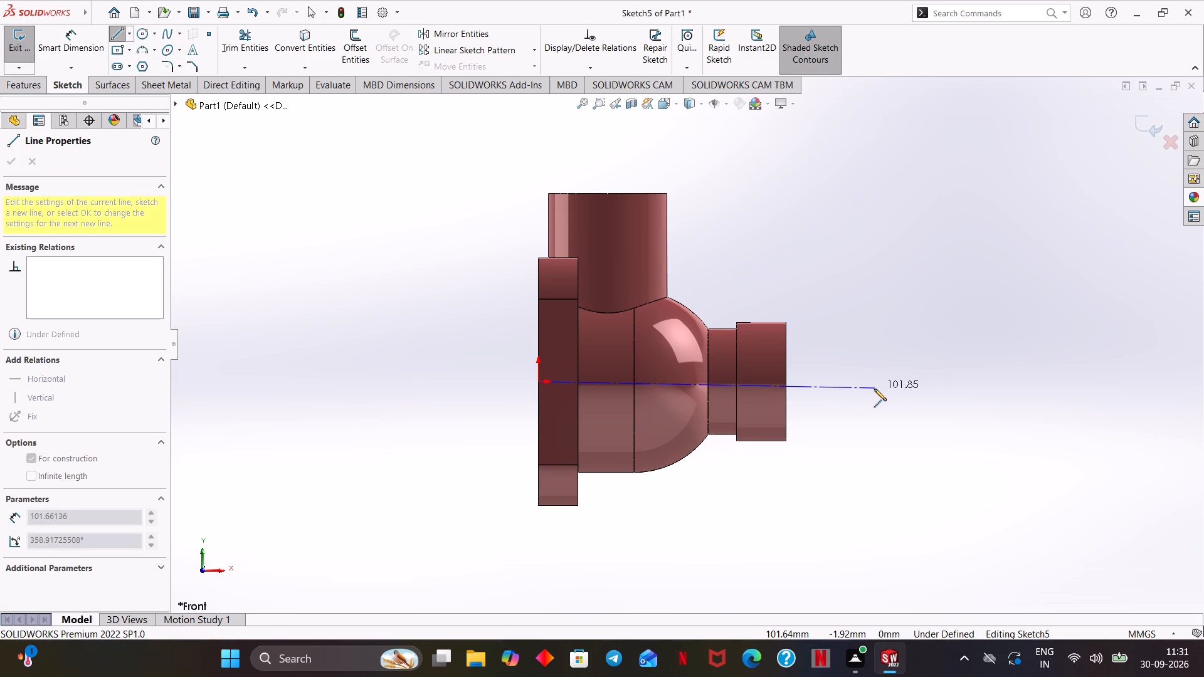
{"action": "left_click", "coordinate": [877, 383]}
{"action": "right_click", "coordinate": [862, 303]}
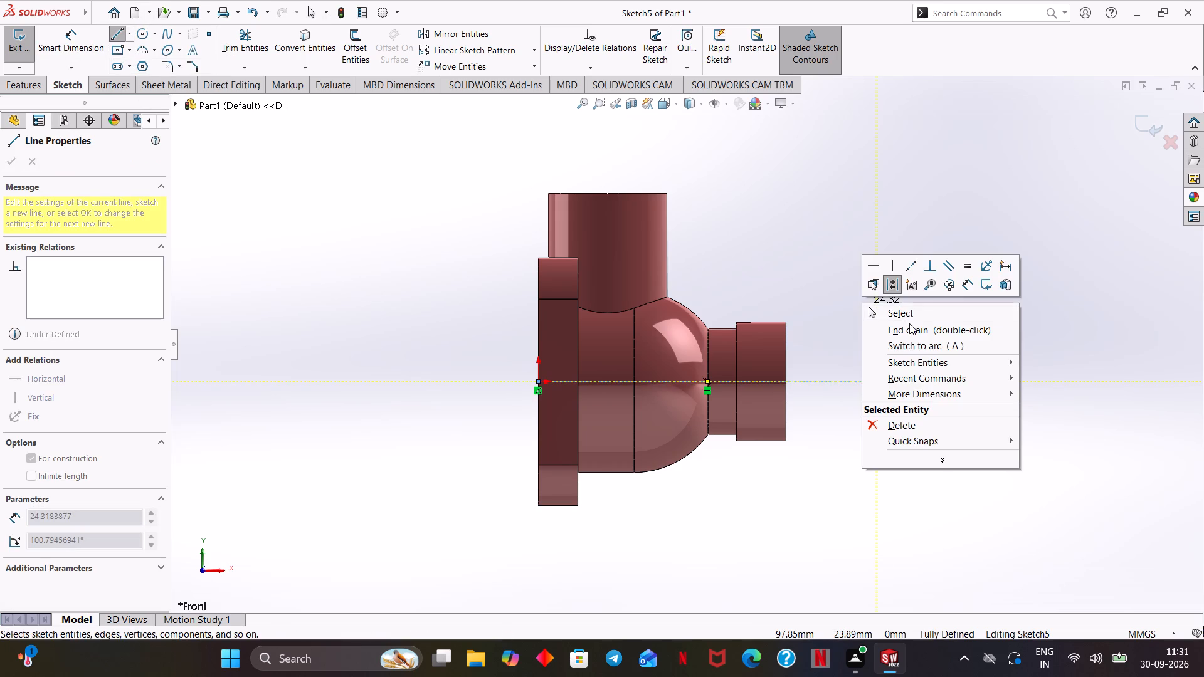
{"action": "left_click", "coordinate": [909, 315]}
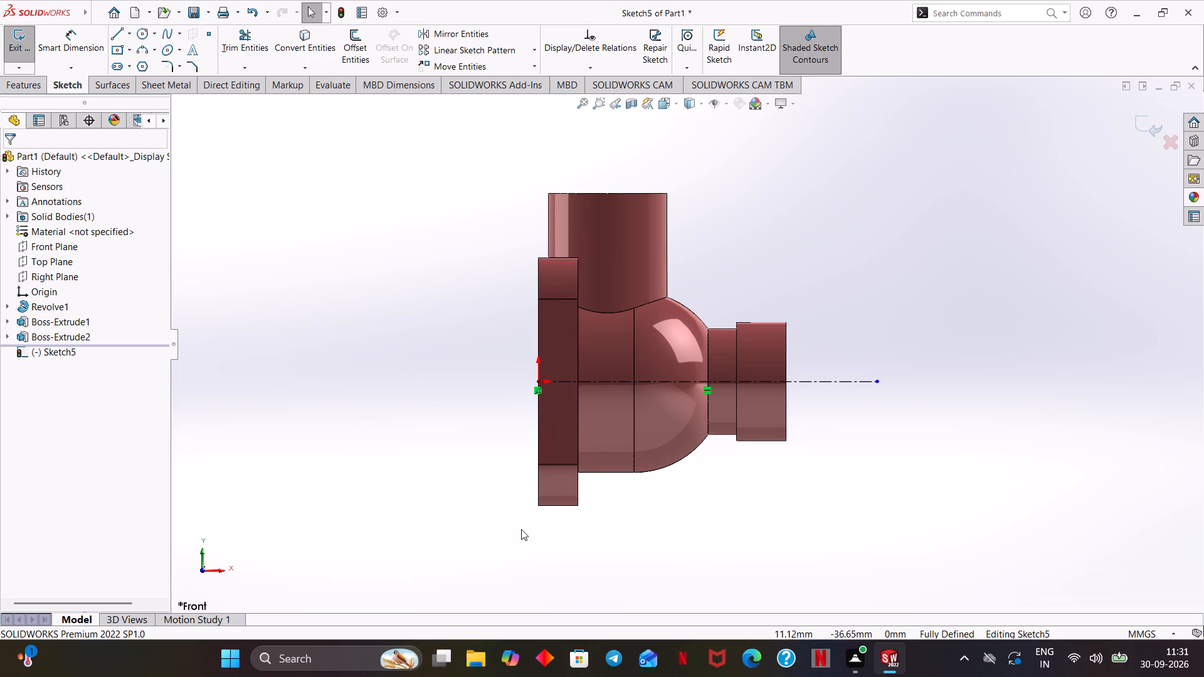
Draw a stepped line profile from the origin up about 29 mm, stepping down toward the centerline, then up again to the stepped end's outer face.
{"action": "scroll", "coordinate": [541, 403], "scroll_direction": "down", "scroll_amount": 1}
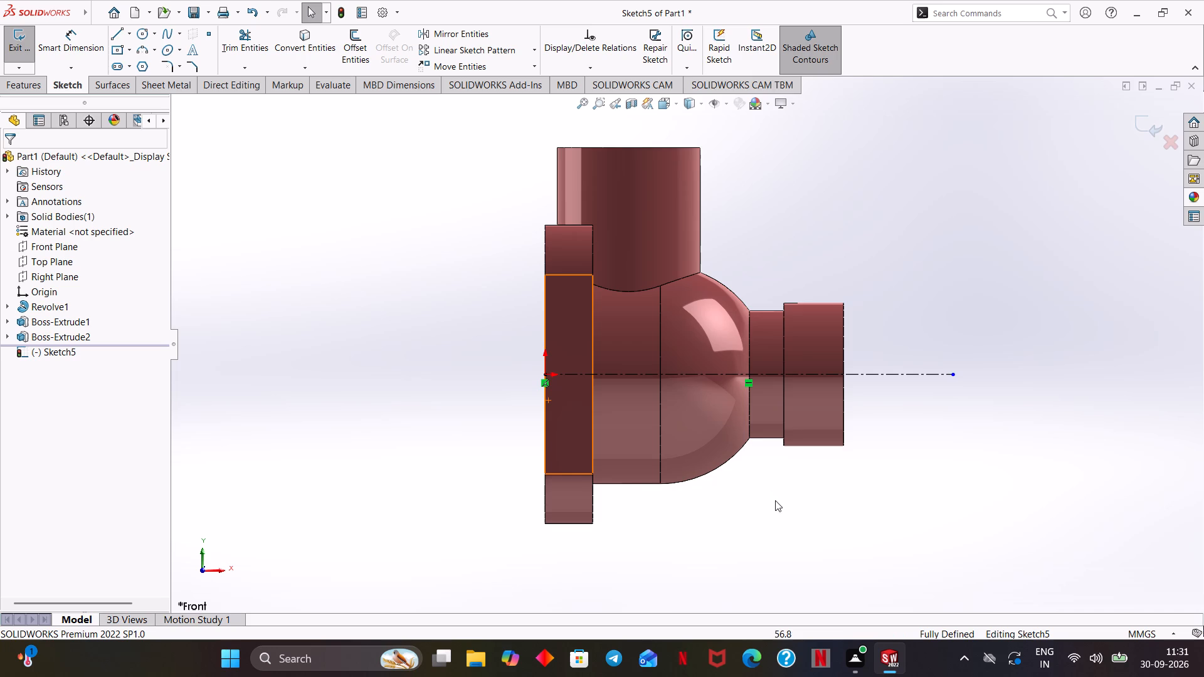
{"action": "left_click", "coordinate": [790, 531]}
{"action": "scroll", "coordinate": [790, 528], "scroll_direction": "down", "scroll_amount": 1}
{"action": "middle_click_drag", "start_coordinate": [783, 537], "coordinate": [783, 604], "text": "ctrl"}
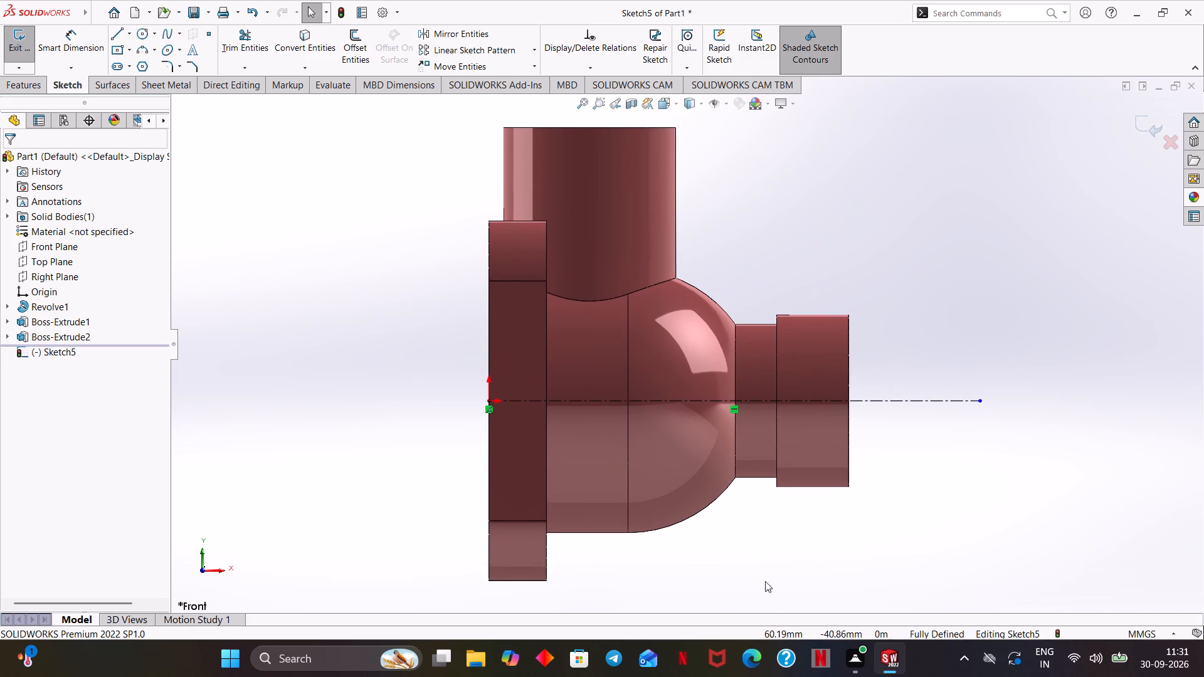
{"action": "left_click", "coordinate": [122, 37]}
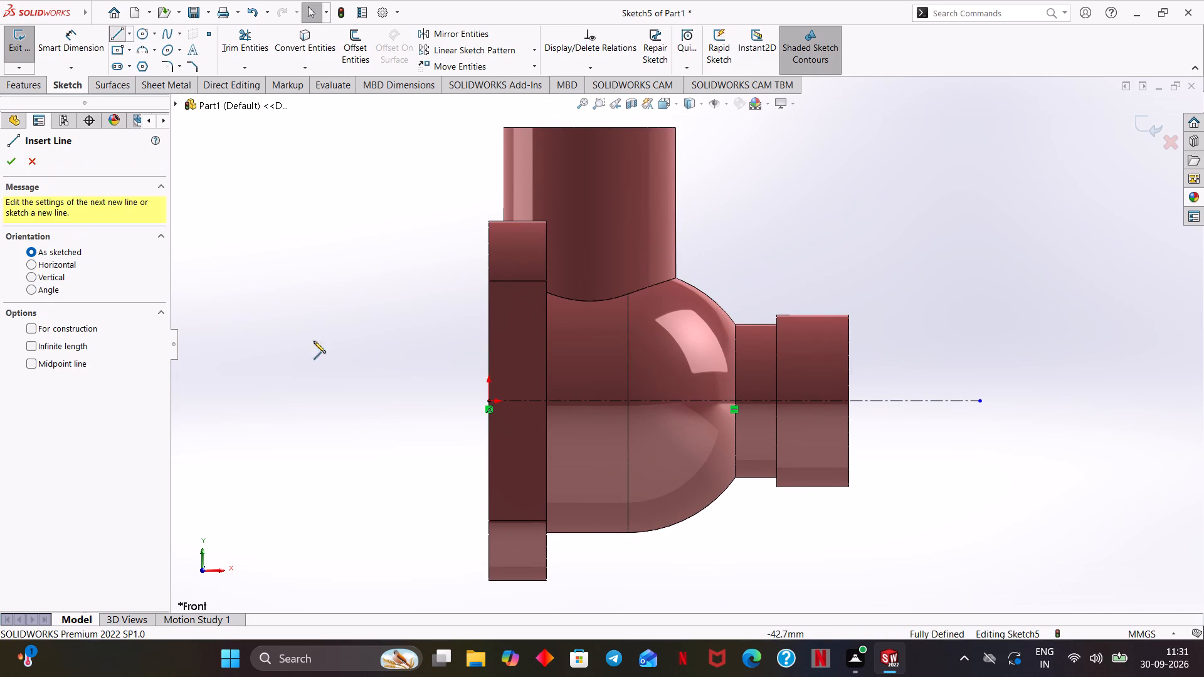
{"action": "left_click", "coordinate": [488, 401]}
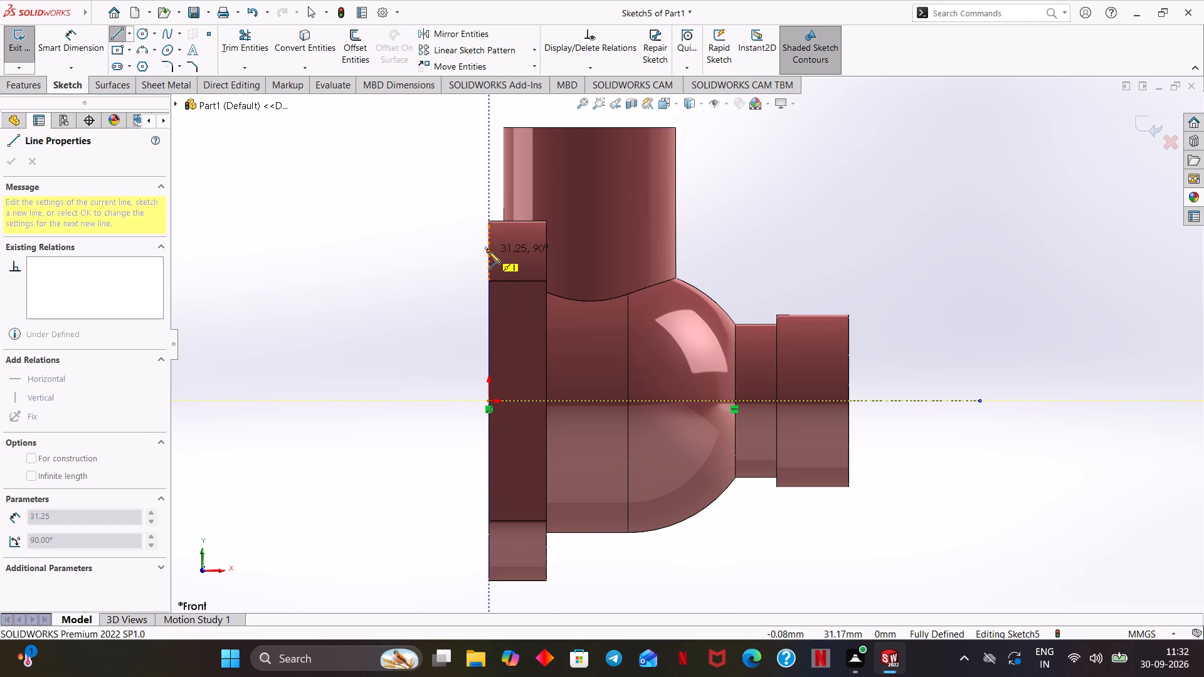
{"action": "left_click", "coordinate": [488, 260]}
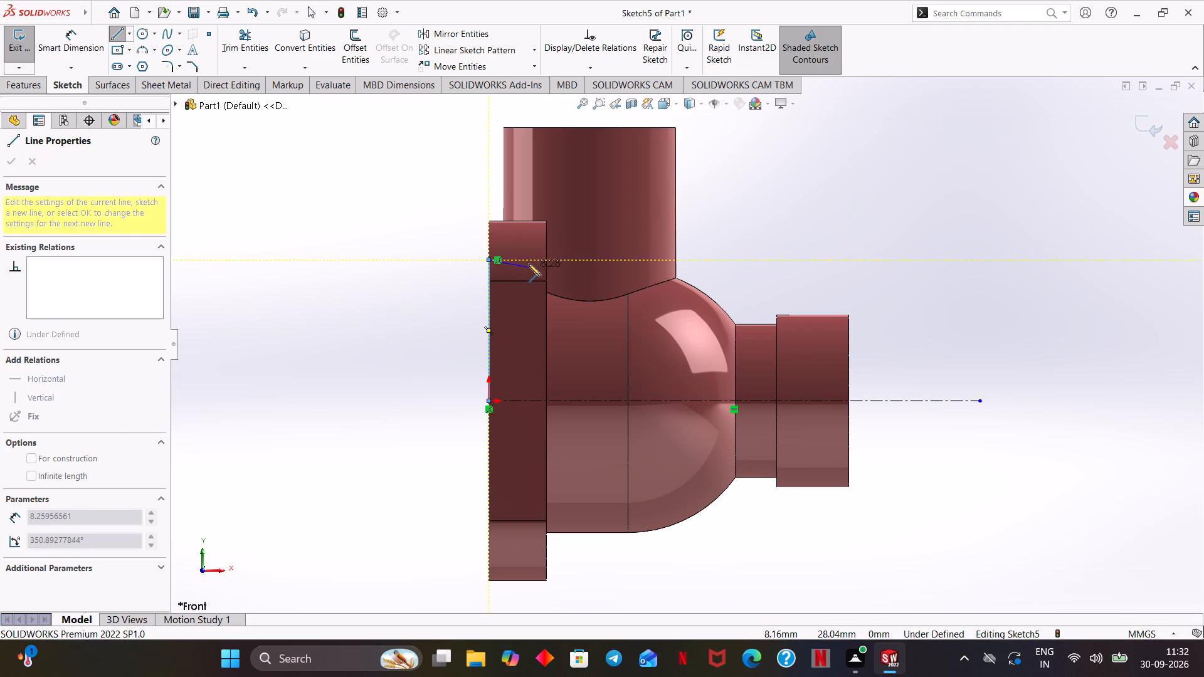
{"action": "left_click", "coordinate": [532, 260]}
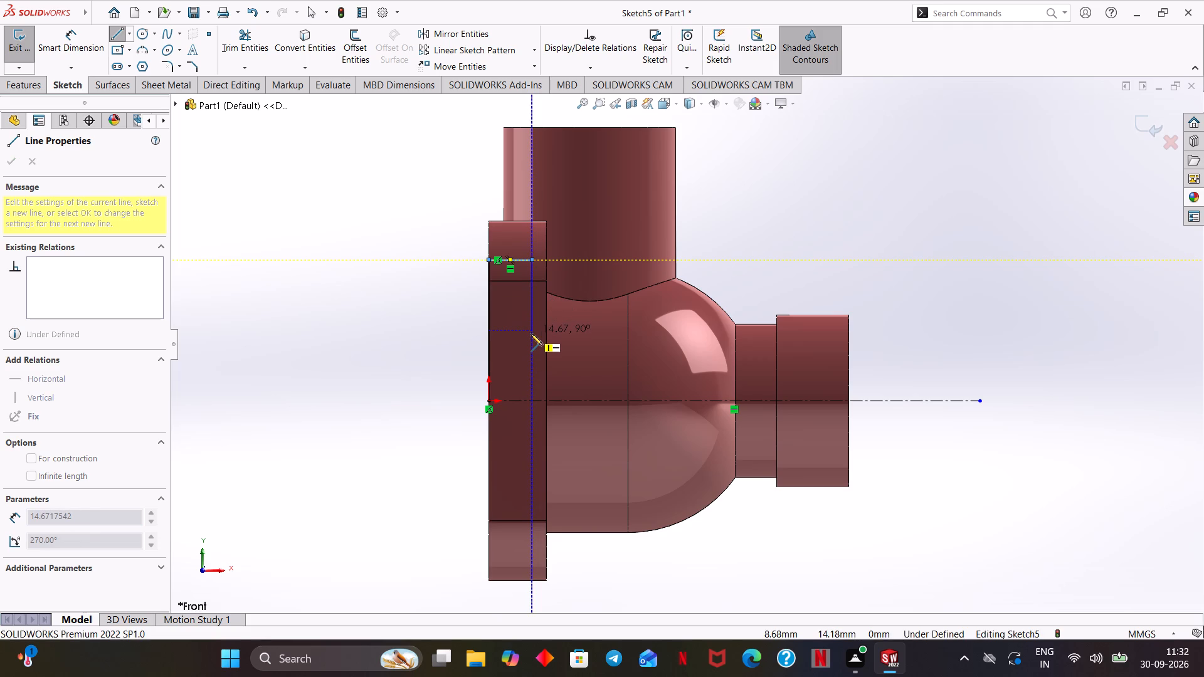
{"action": "left_click", "coordinate": [532, 314]}
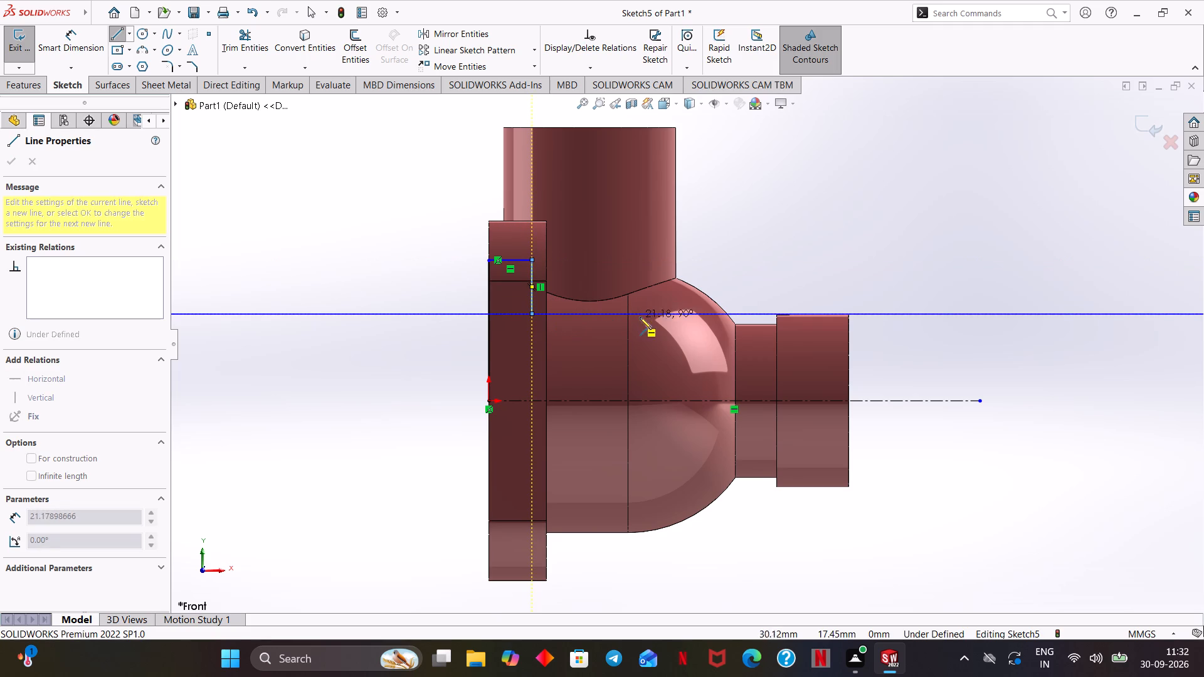
{"action": "left_click", "coordinate": [689, 312]}
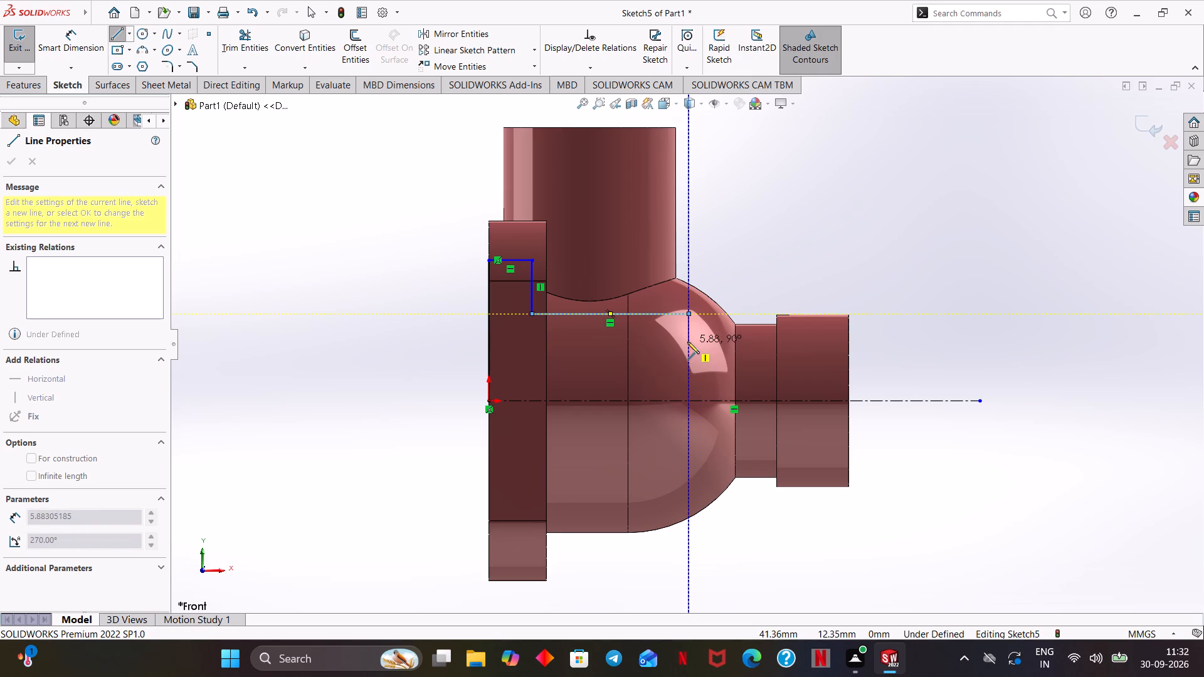
{"action": "left_click", "coordinate": [687, 342]}
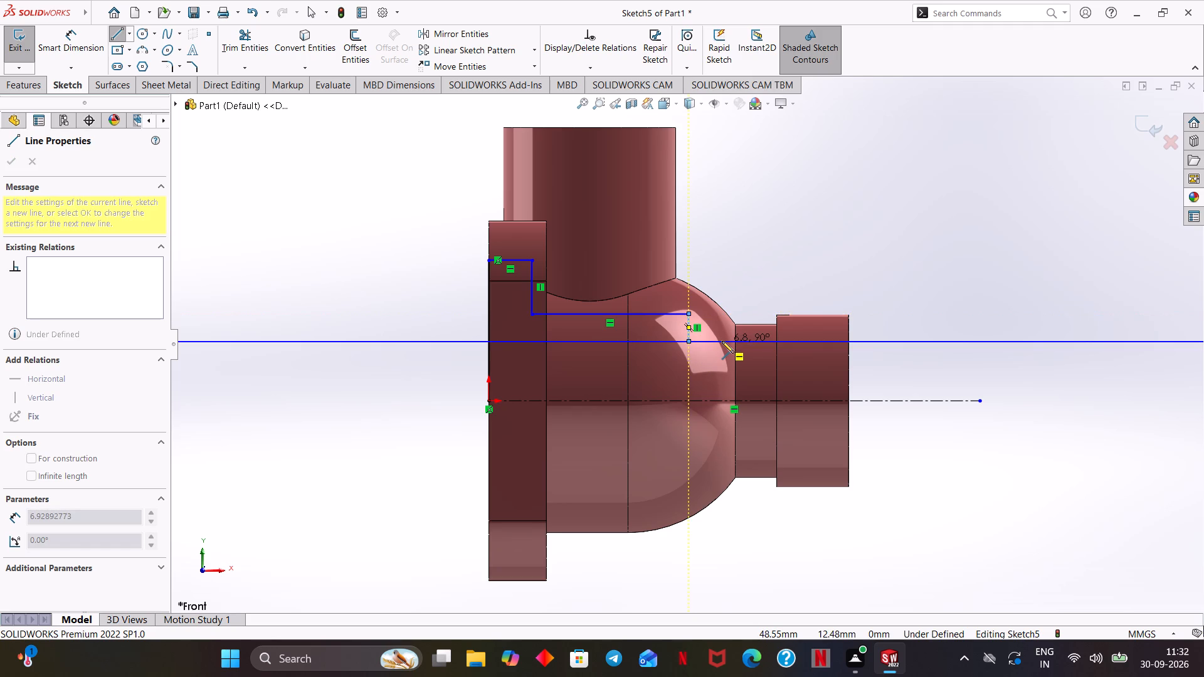
{"action": "left_click", "coordinate": [724, 341]}
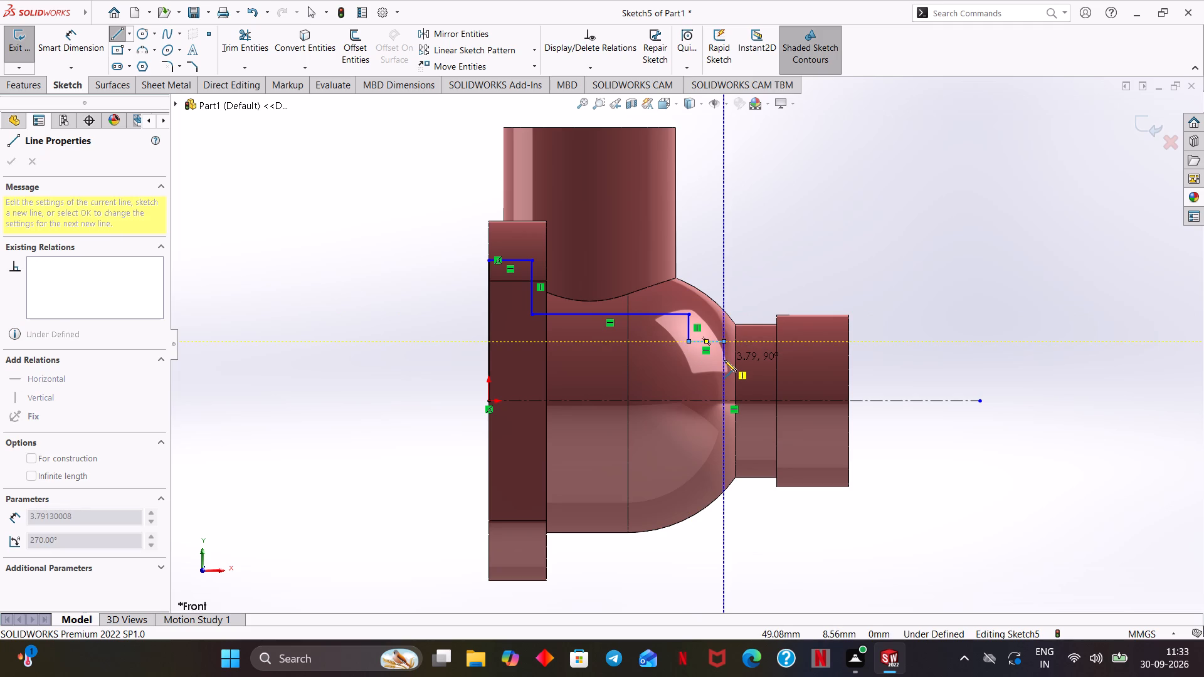
{"action": "left_click", "coordinate": [724, 364]}
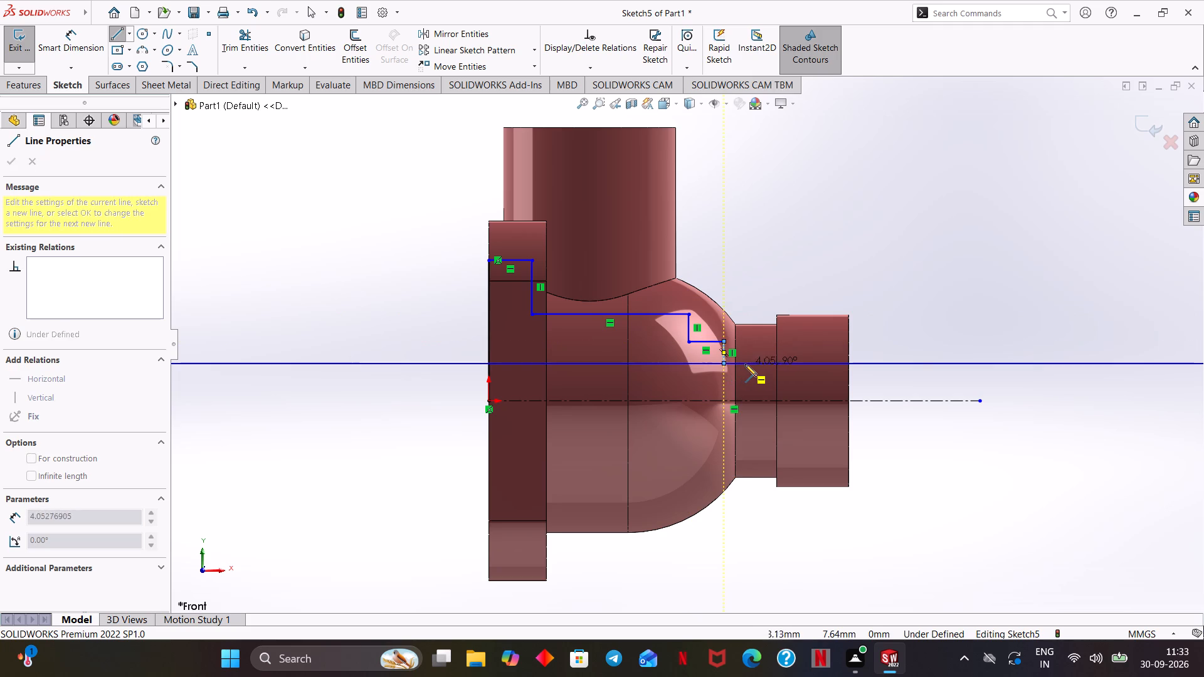
{"action": "left_click", "coordinate": [824, 362]}
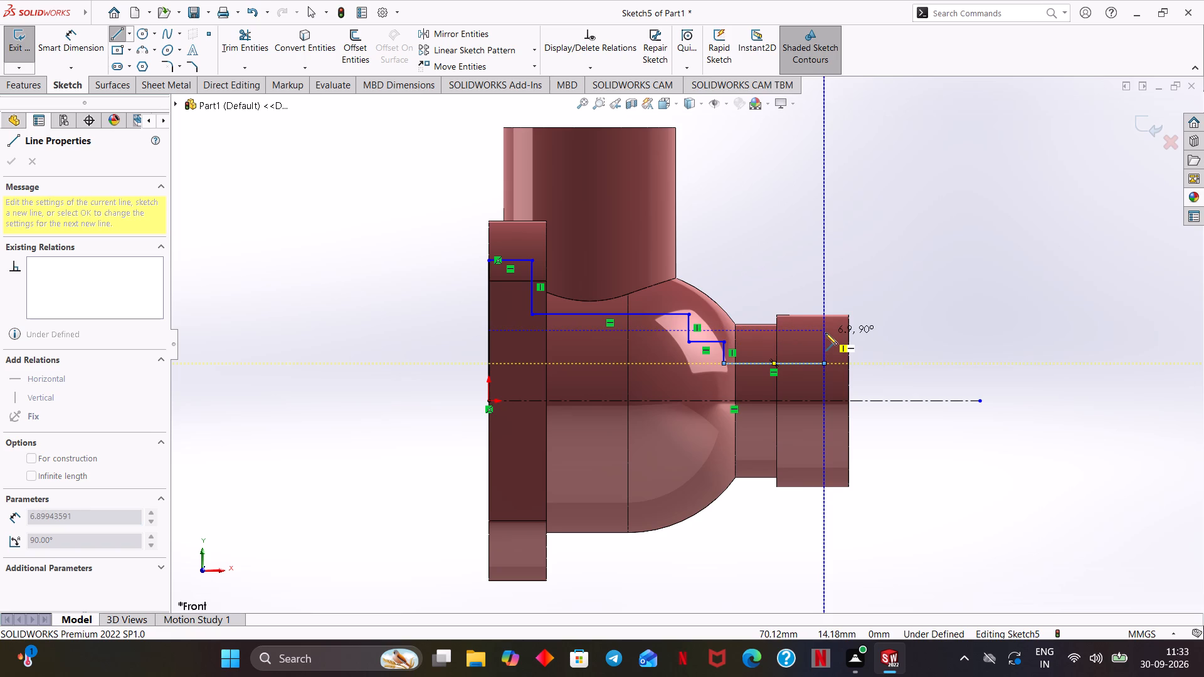
{"action": "left_click", "coordinate": [825, 333]}
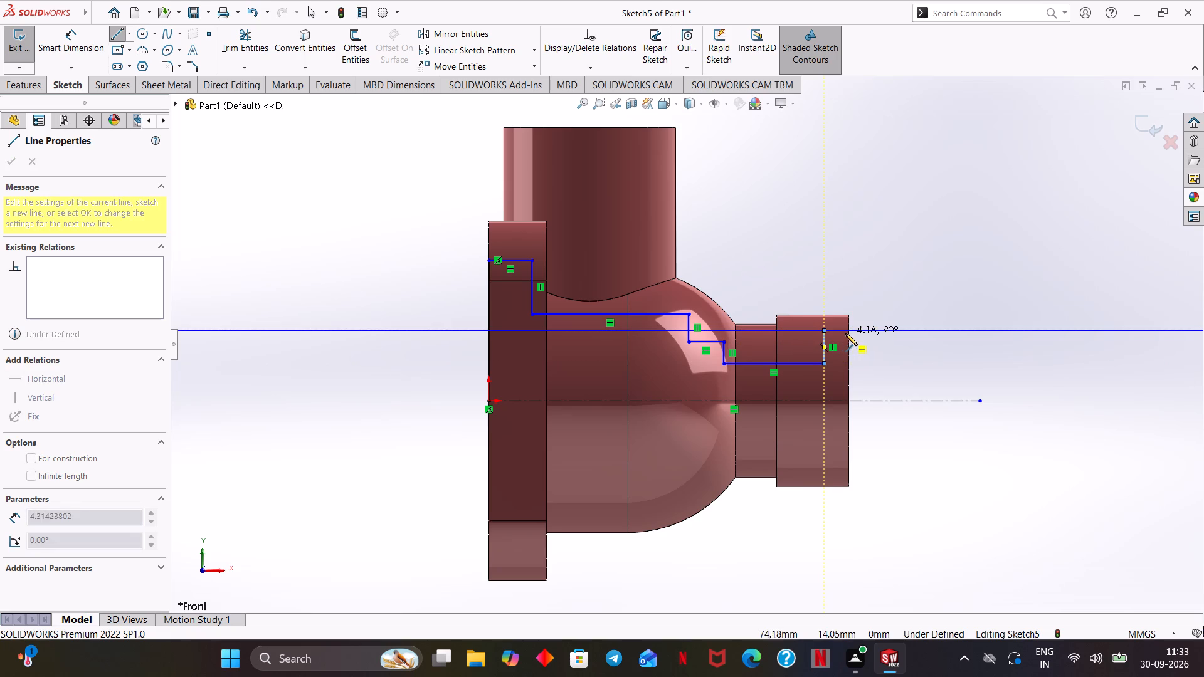
{"action": "left_click", "coordinate": [848, 329]}
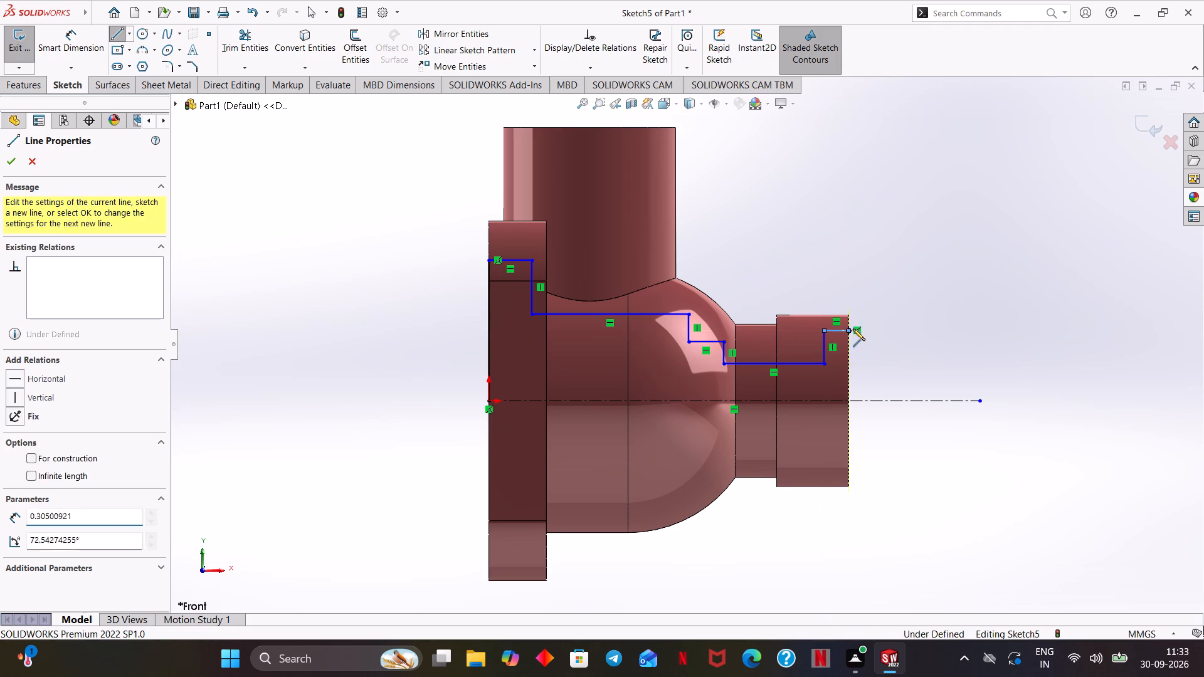
{"action": "right_click", "coordinate": [876, 318]}
{"action": "left_click", "coordinate": [894, 328]}
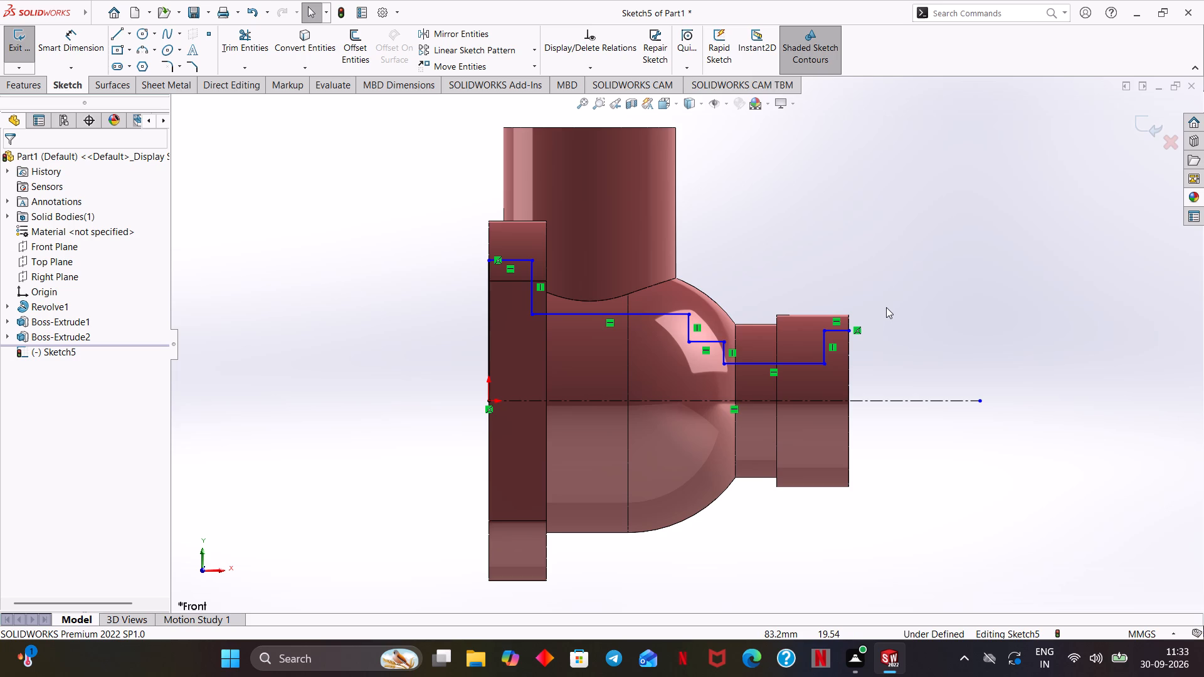
Dimension the stepped profile's first and last horizontal segments to 5 mm each.
{"action": "left_click", "coordinate": [68, 47]}
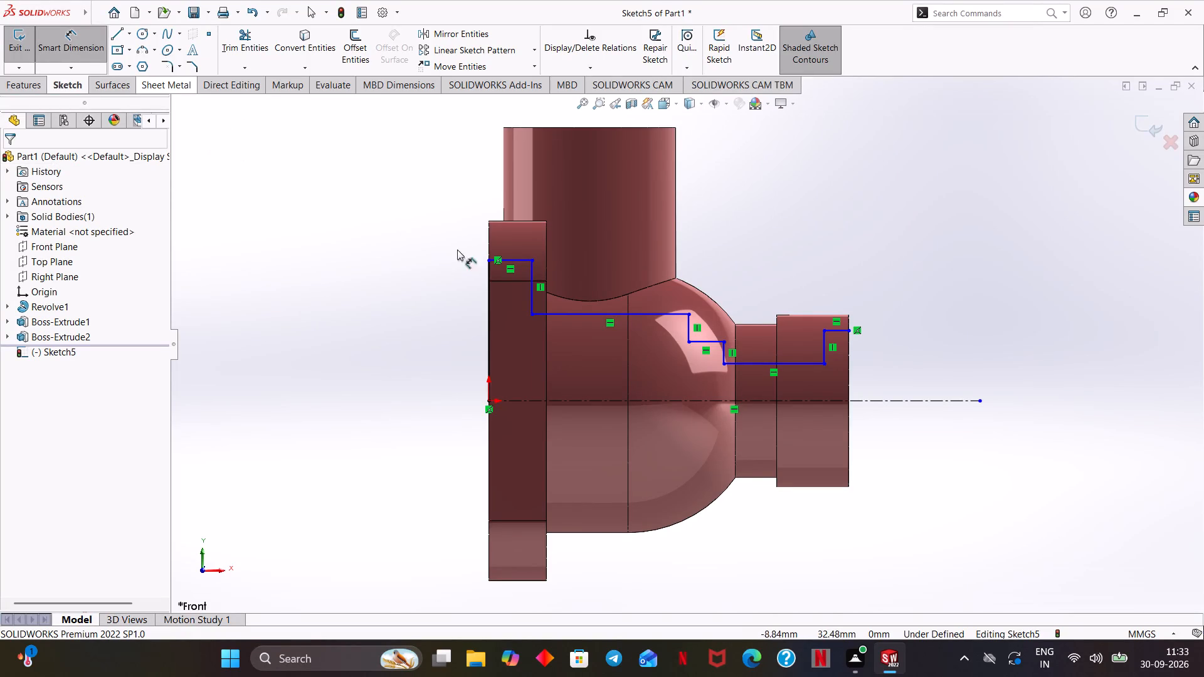
{"action": "left_click", "coordinate": [512, 257]}
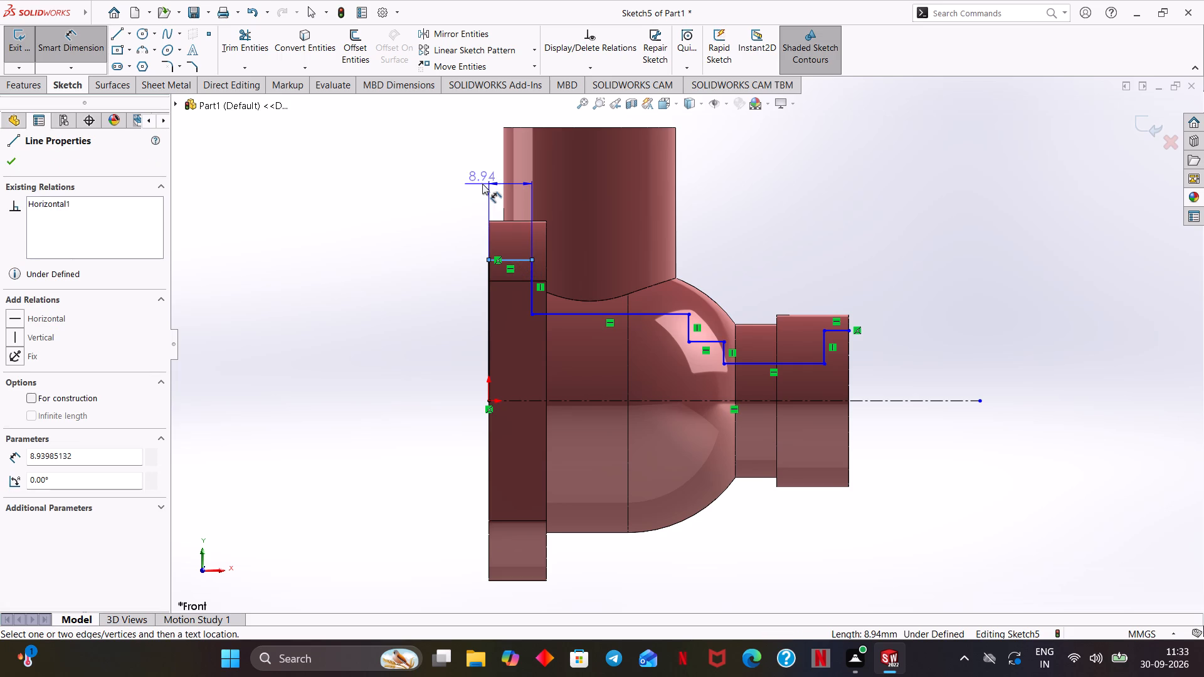
{"action": "left_click", "coordinate": [468, 181]}
{"action": "key", "text": "5"}
{"action": "key", "text": "Return"}
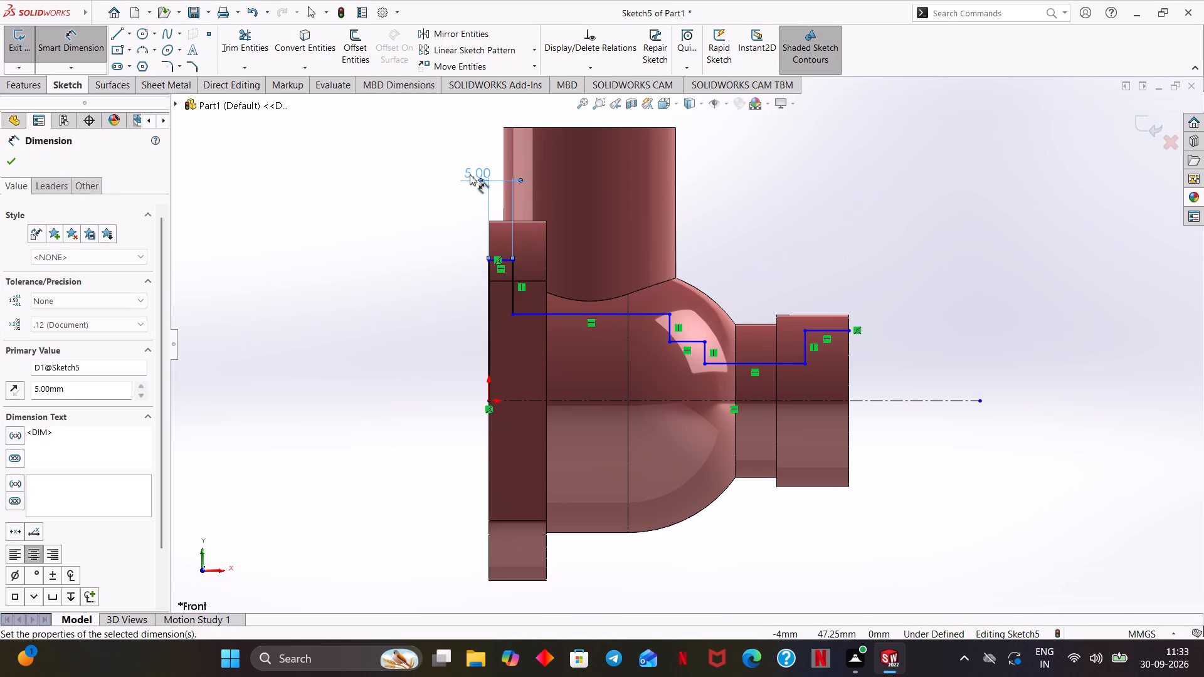
{"action": "left_click", "coordinate": [830, 330]}
{"action": "left_click", "coordinate": [835, 265]}
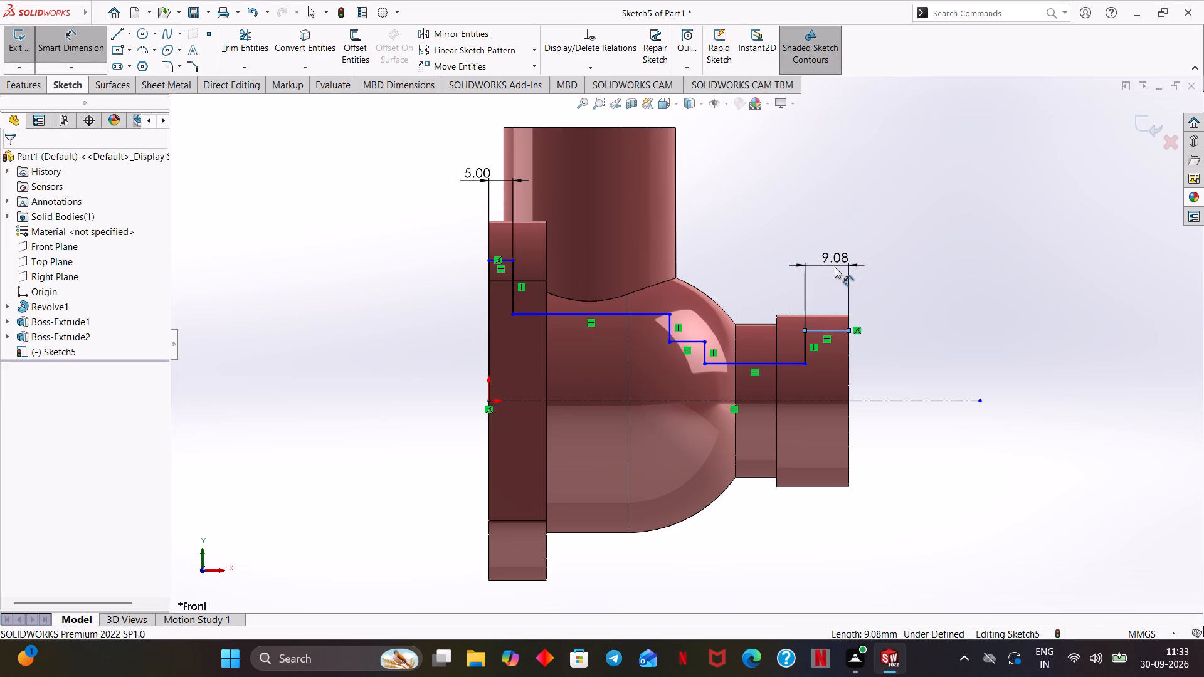
{"action": "key", "text": "5"}
{"action": "key", "text": "Return"}
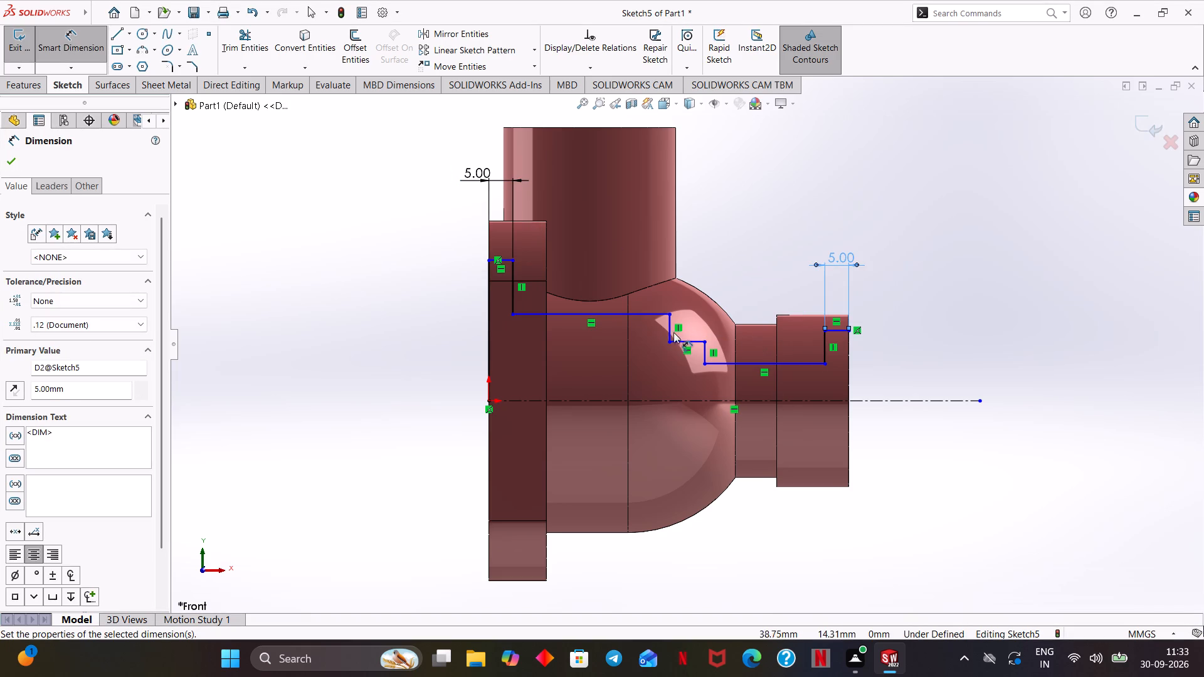
Dimension the profile's short middle horizontal segment to 7 mm and its lower step's distance from the flange face to 41 mm.
{"action": "left_click", "coordinate": [689, 339]}
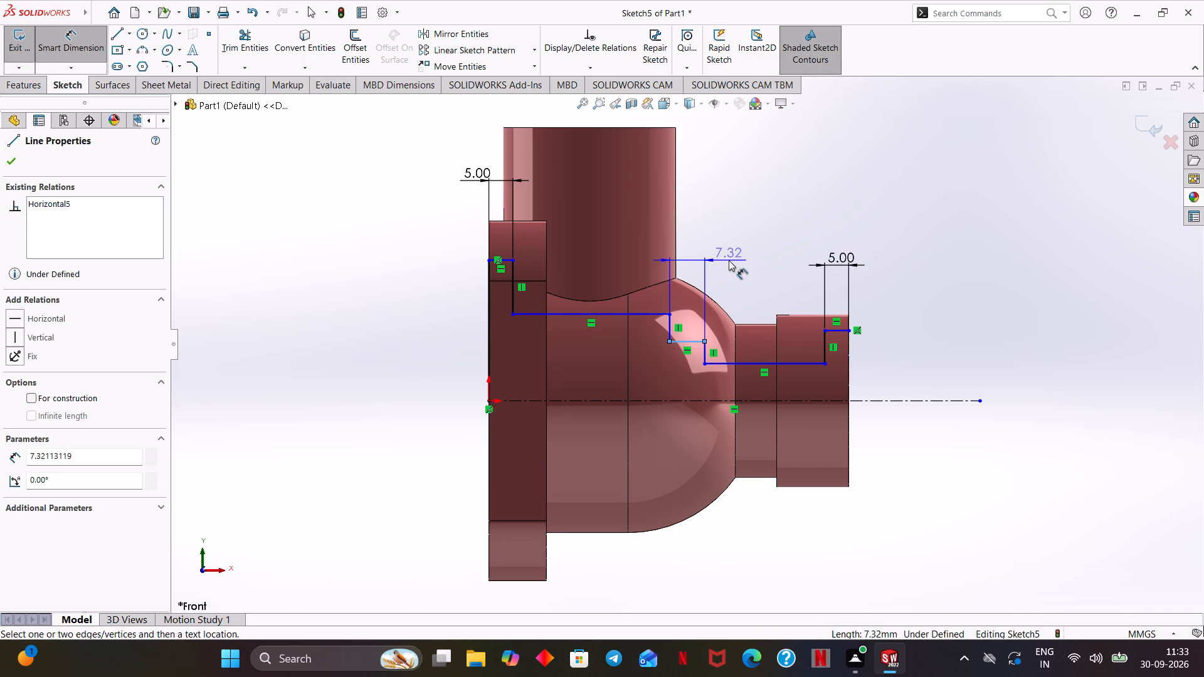
{"action": "left_click", "coordinate": [729, 258]}
{"action": "key", "text": "7"}
{"action": "key", "text": "Return"}
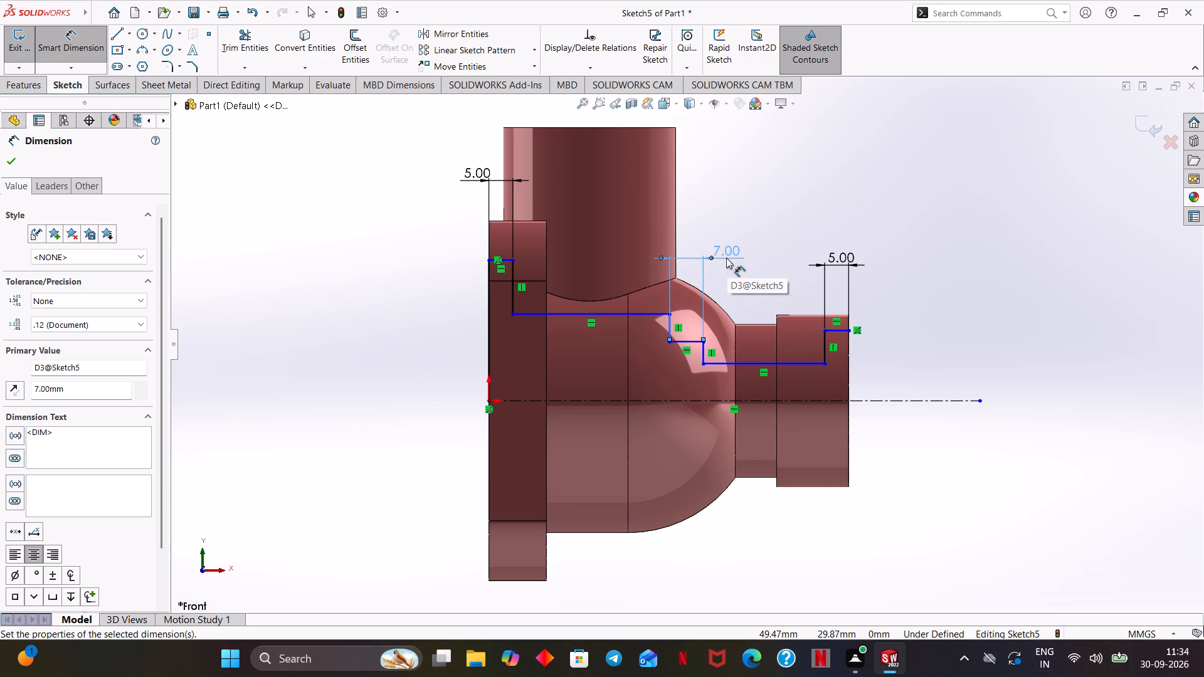
{"action": "left_click", "coordinate": [702, 353]}
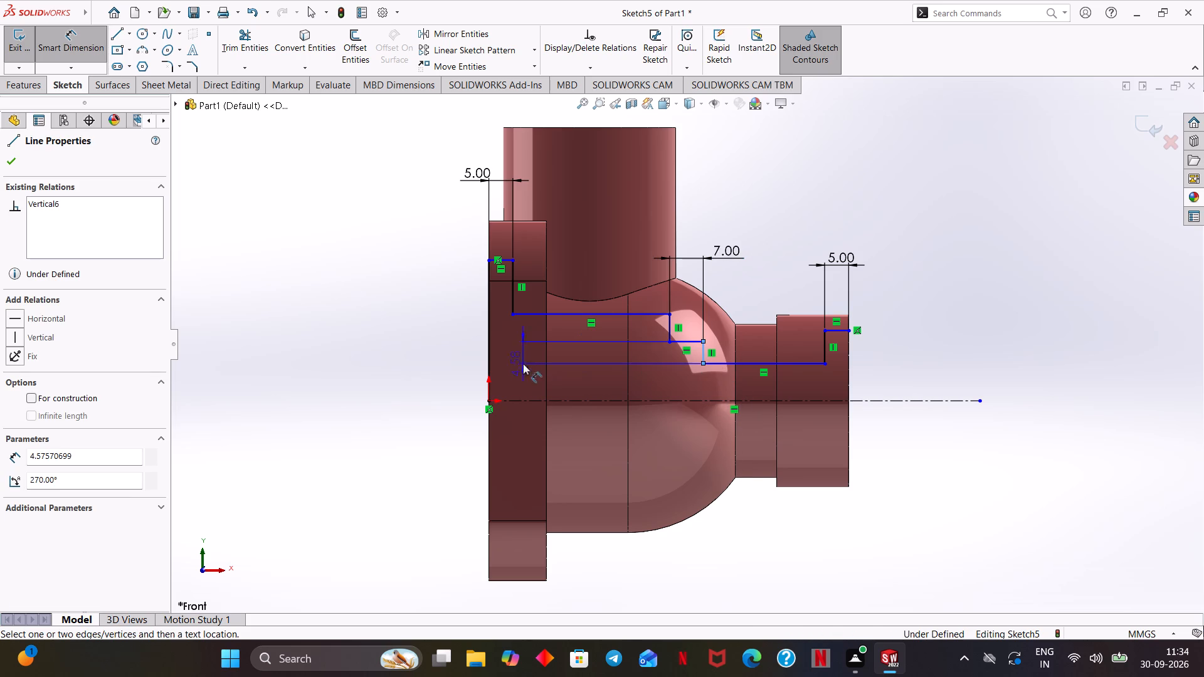
{"action": "left_click", "coordinate": [487, 348]}
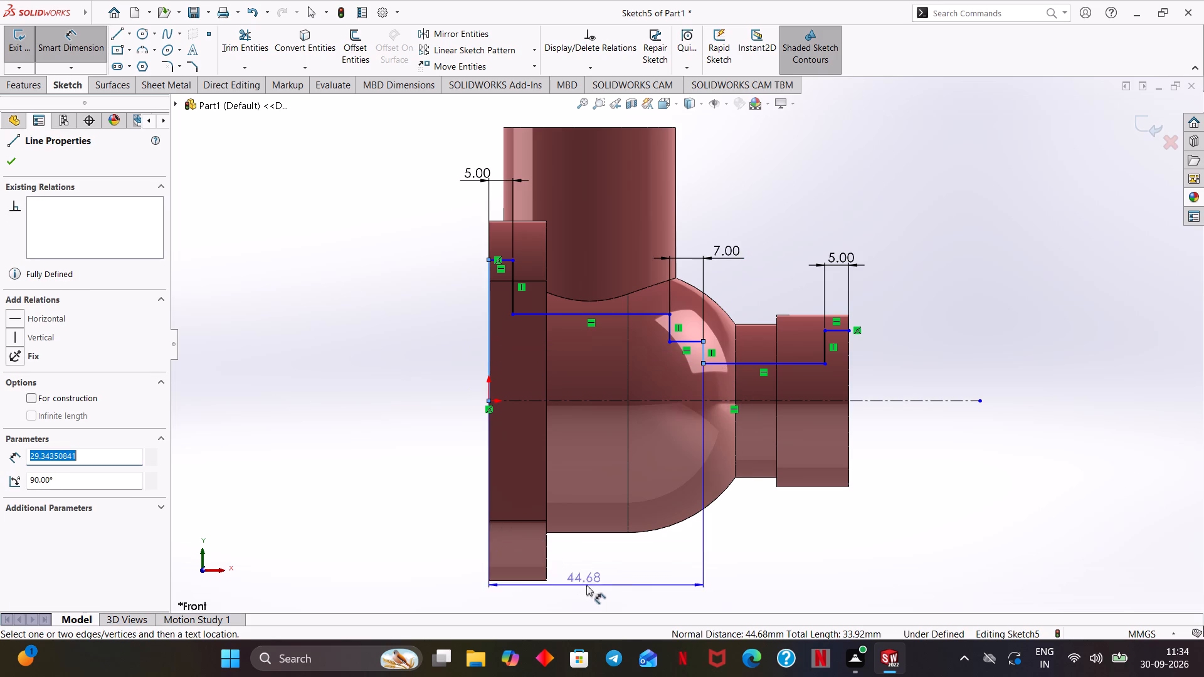
{"action": "scroll", "coordinate": [603, 587], "scroll_direction": "down", "scroll_amount": 1}
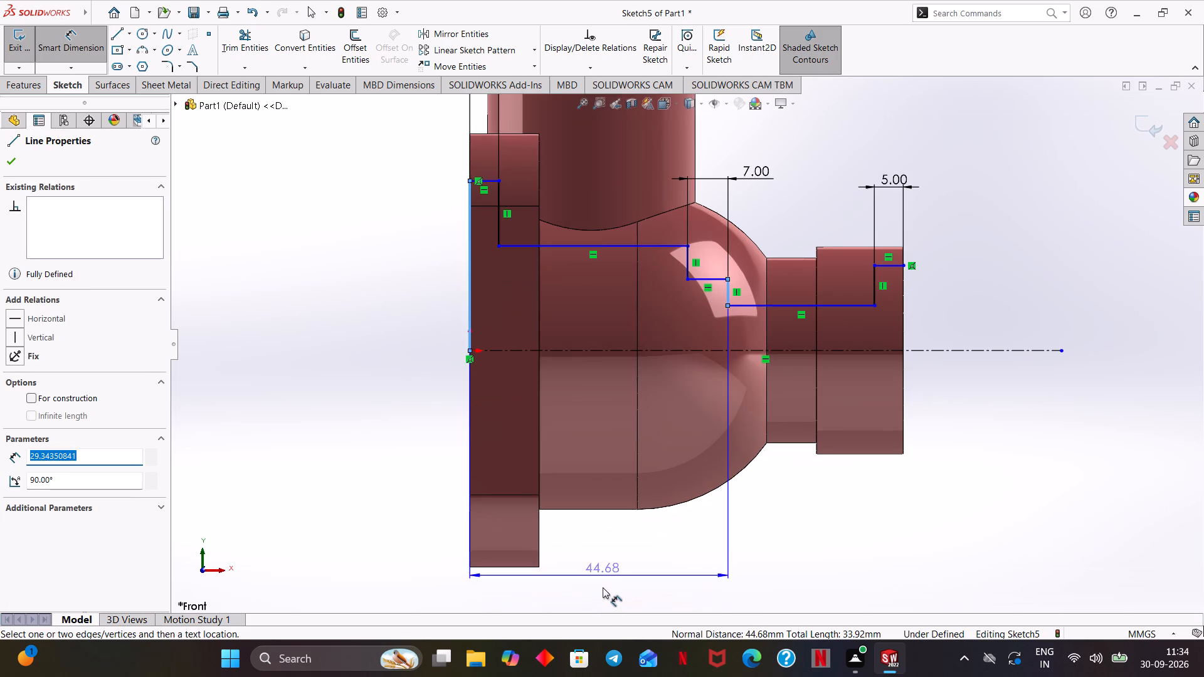
{"action": "scroll", "coordinate": [603, 584], "scroll_direction": "up", "scroll_amount": 2}
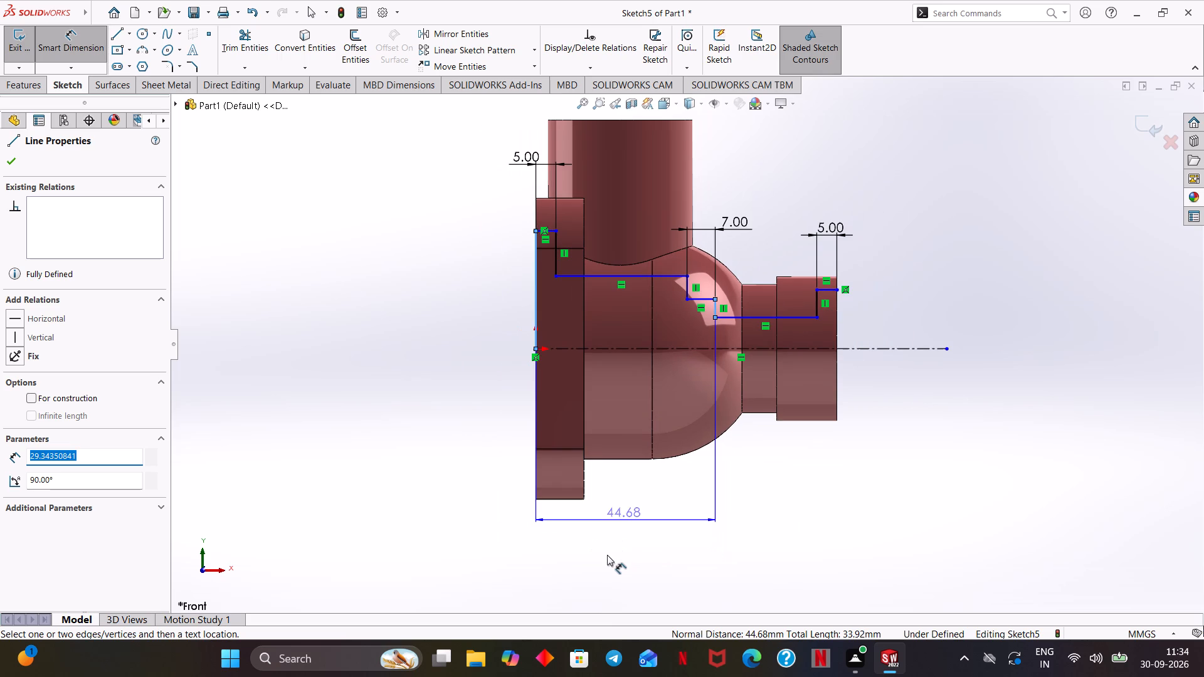
{"action": "left_click", "coordinate": [618, 545]}
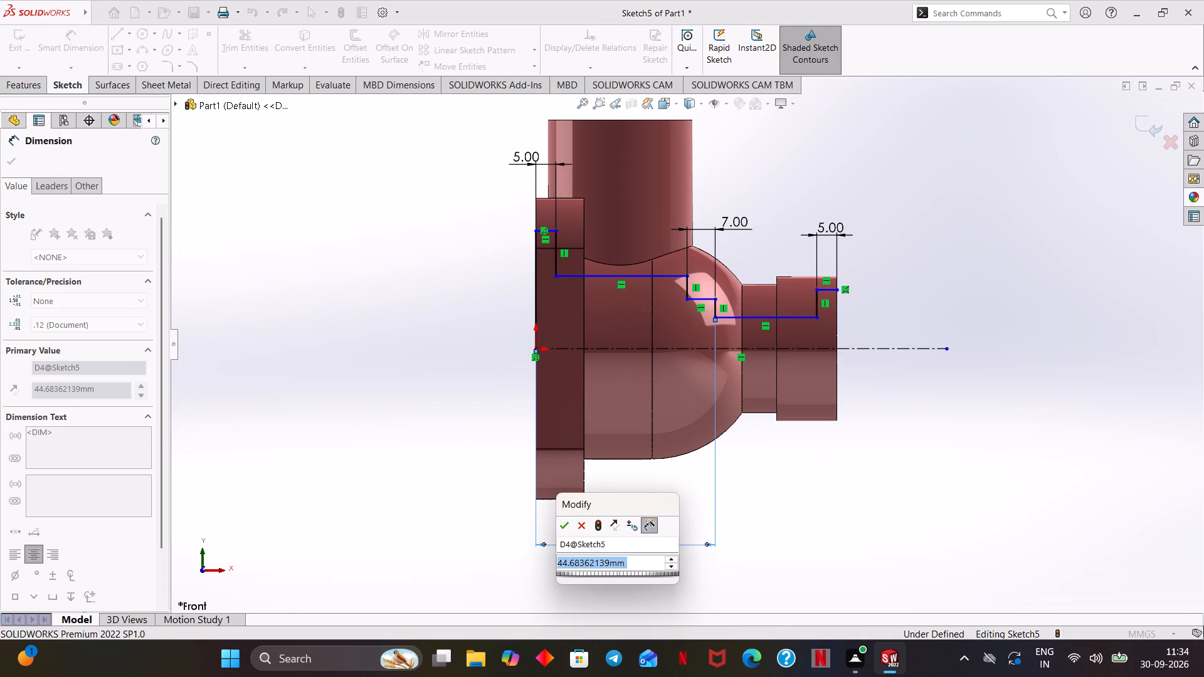
{"action": "type", "text": "41"}
{"action": "key", "text": "Return"}
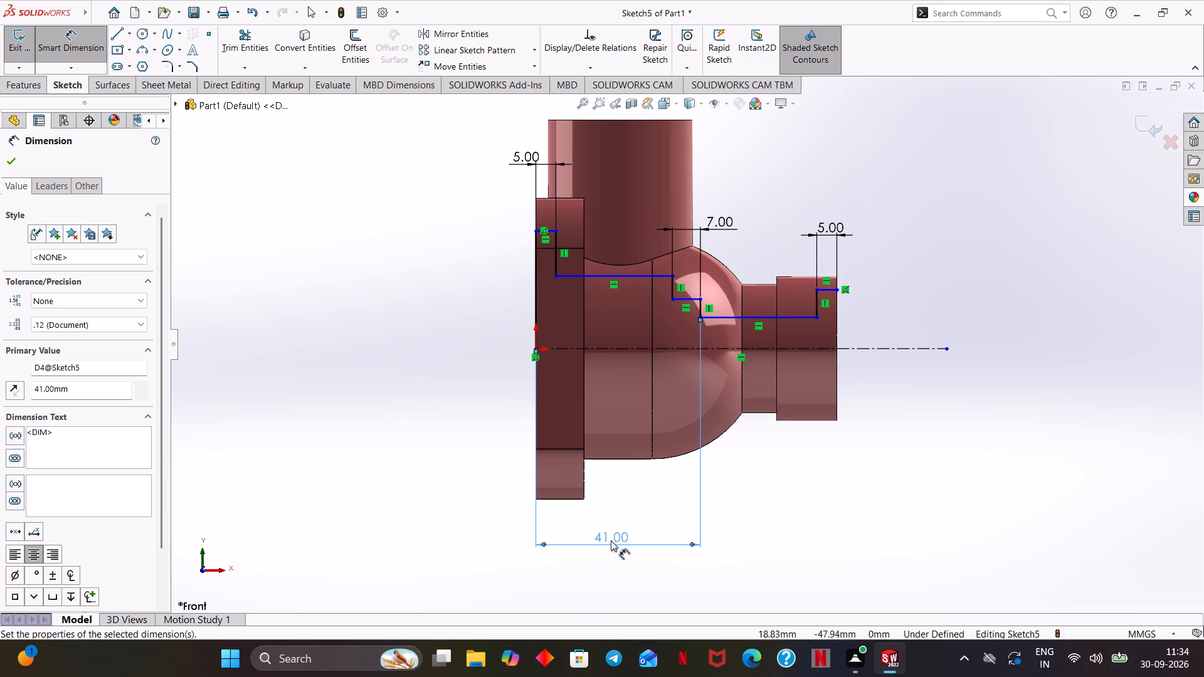
Dimension the profile's top segment at the flange across the centerline as a 50 mm diameter.
{"action": "left_click", "coordinate": [551, 228]}
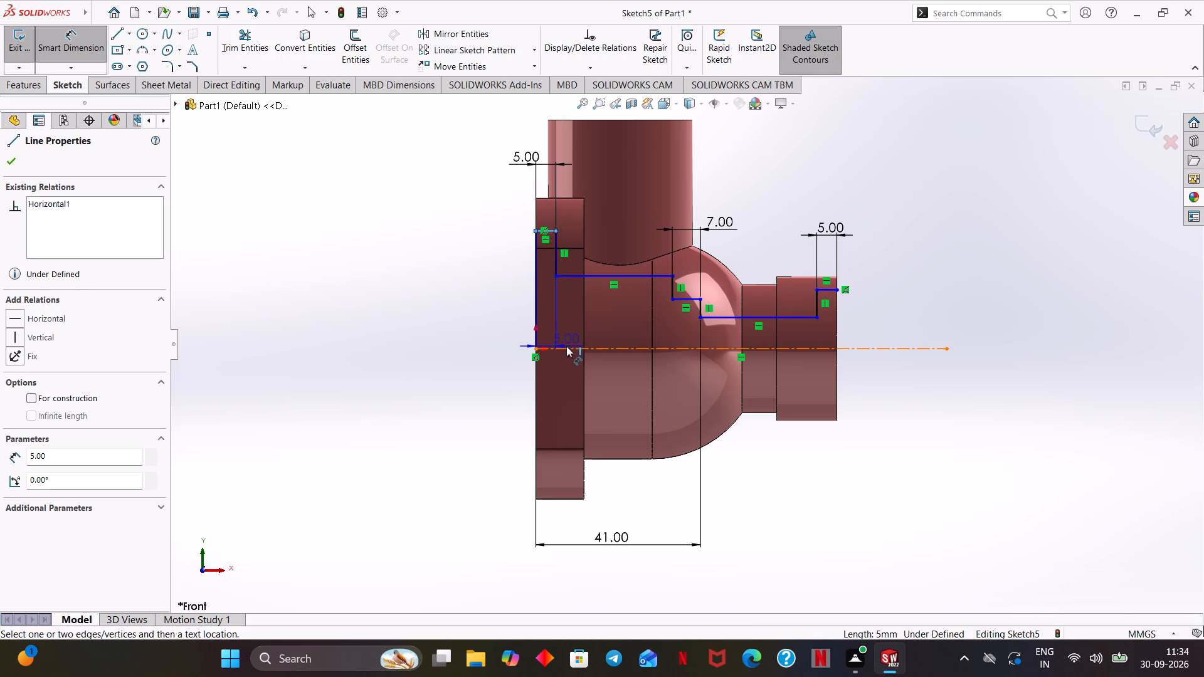
{"action": "left_click", "coordinate": [566, 346]}
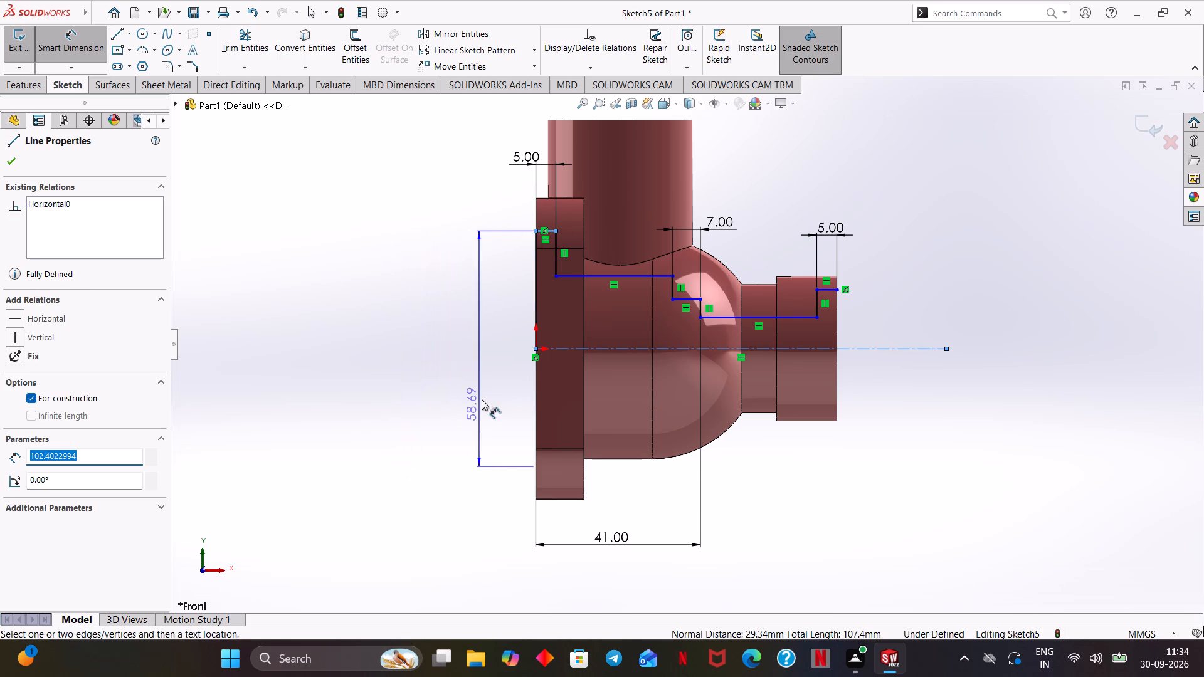
{"action": "left_click", "coordinate": [482, 382]}
{"action": "type", "text": "50"}
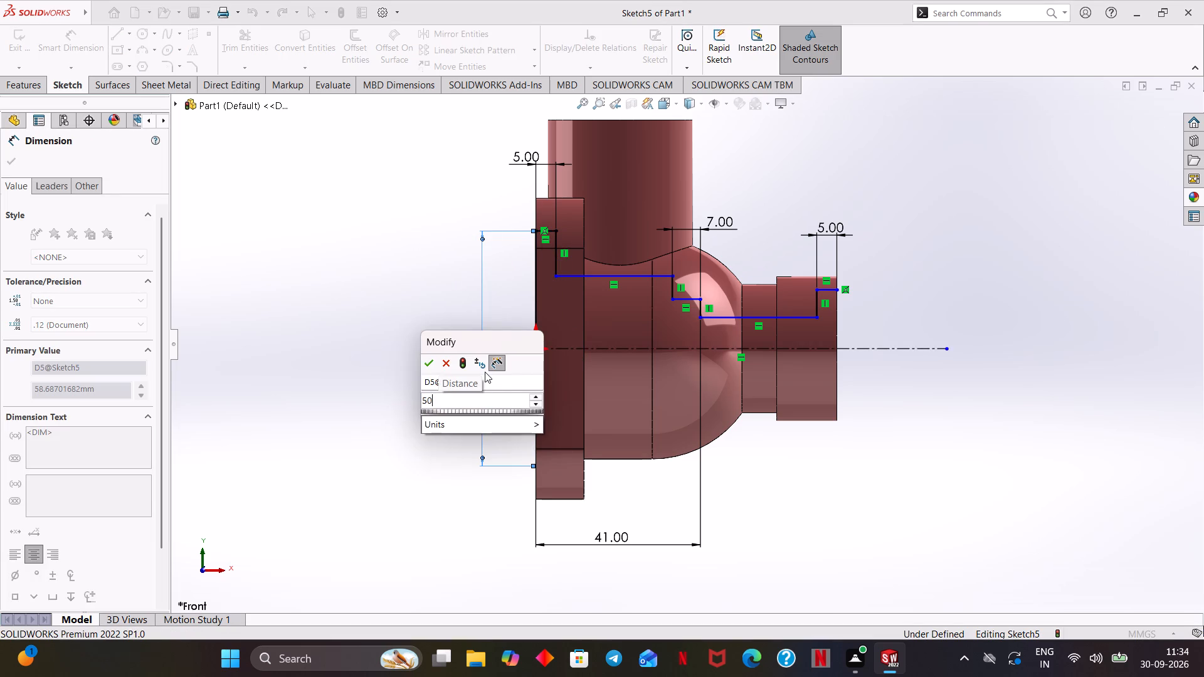
{"action": "key", "text": "Return"}
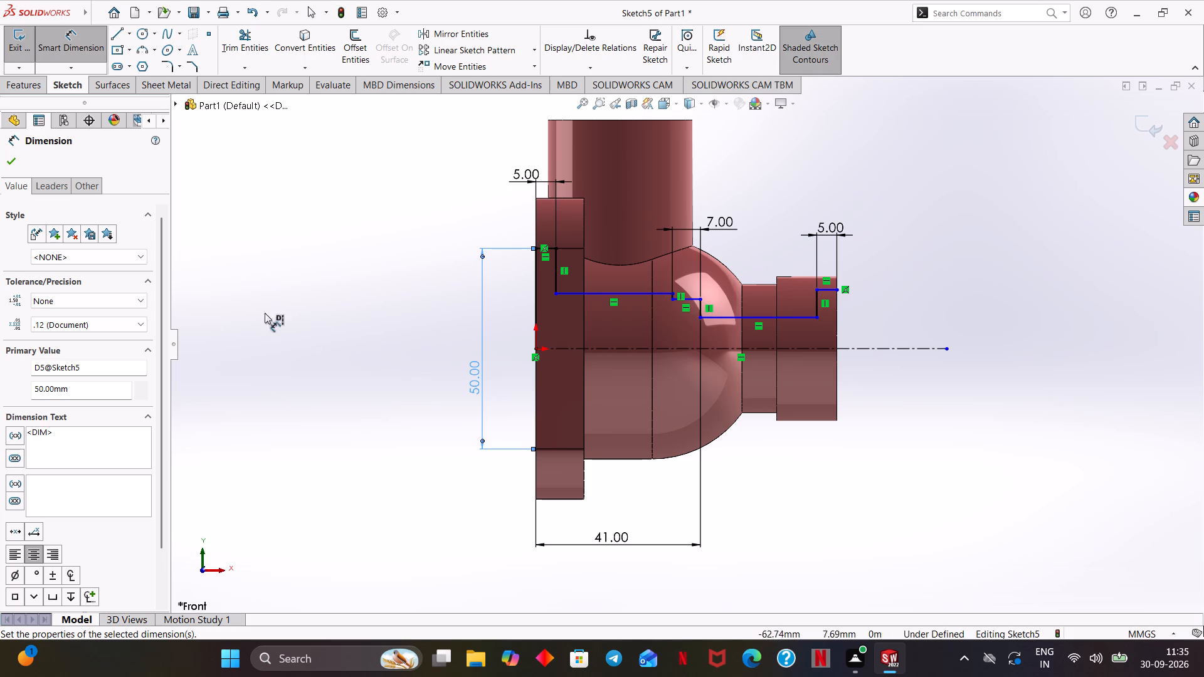
Apply a user-defined Fit tolerance with hole fit H11 to the 50 mm diameter dimension, using the linear display style.
{"action": "left_click", "coordinate": [98, 301]}
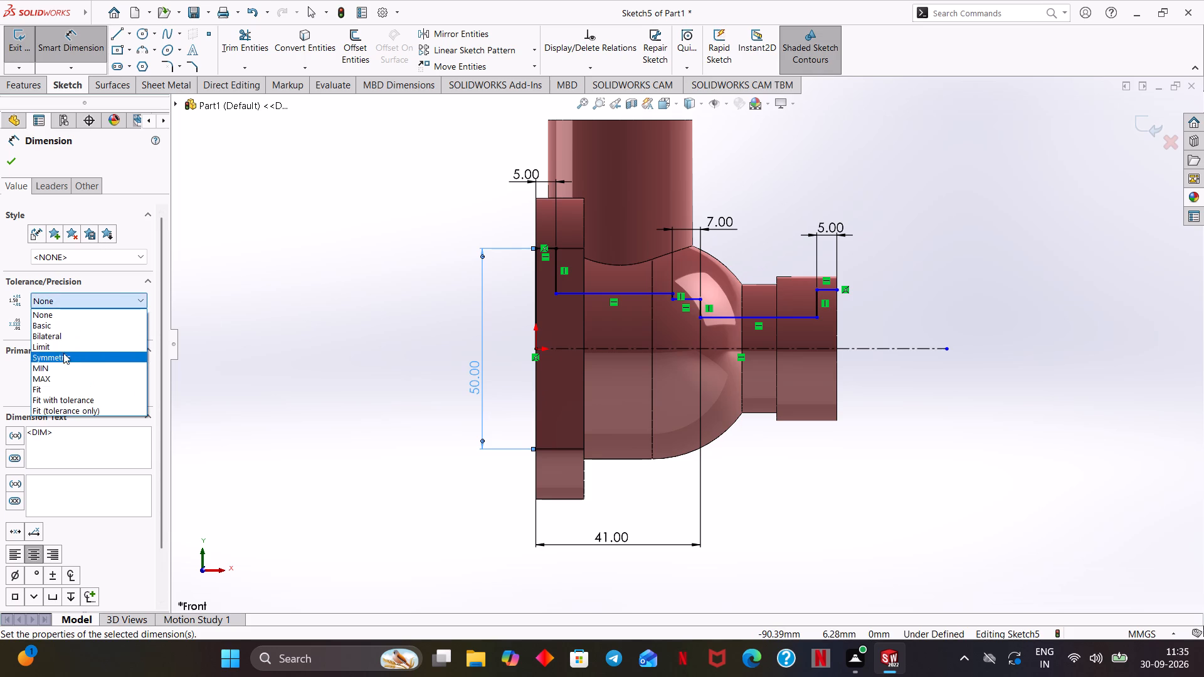
{"action": "left_click", "coordinate": [55, 386]}
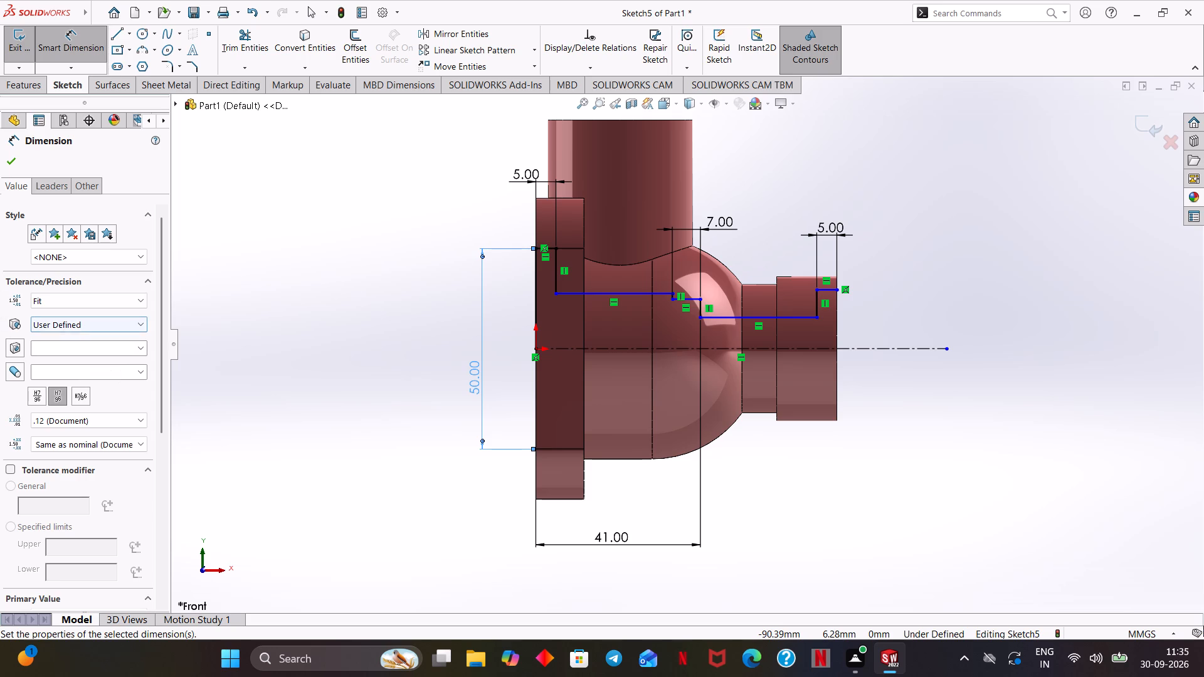
{"action": "left_click", "coordinate": [145, 346]}
{"action": "scroll", "coordinate": [58, 417], "scroll_direction": "down", "scroll_amount": 2}
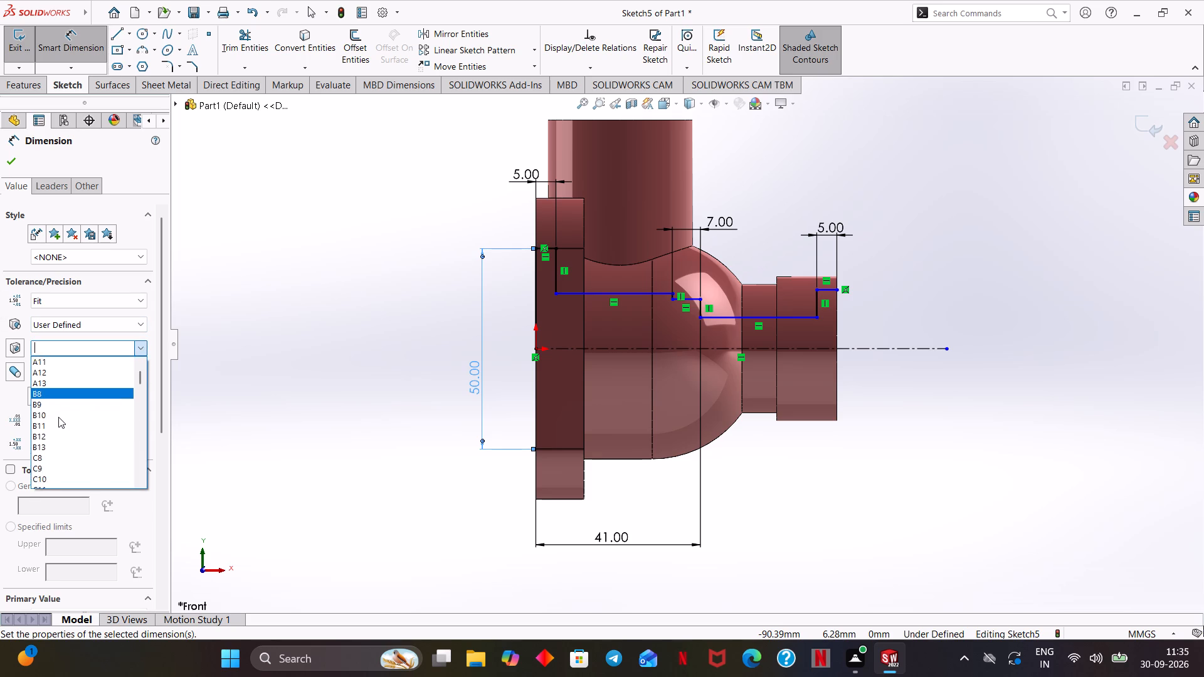
{"action": "scroll", "coordinate": [58, 417], "scroll_direction": "down", "scroll_amount": 13}
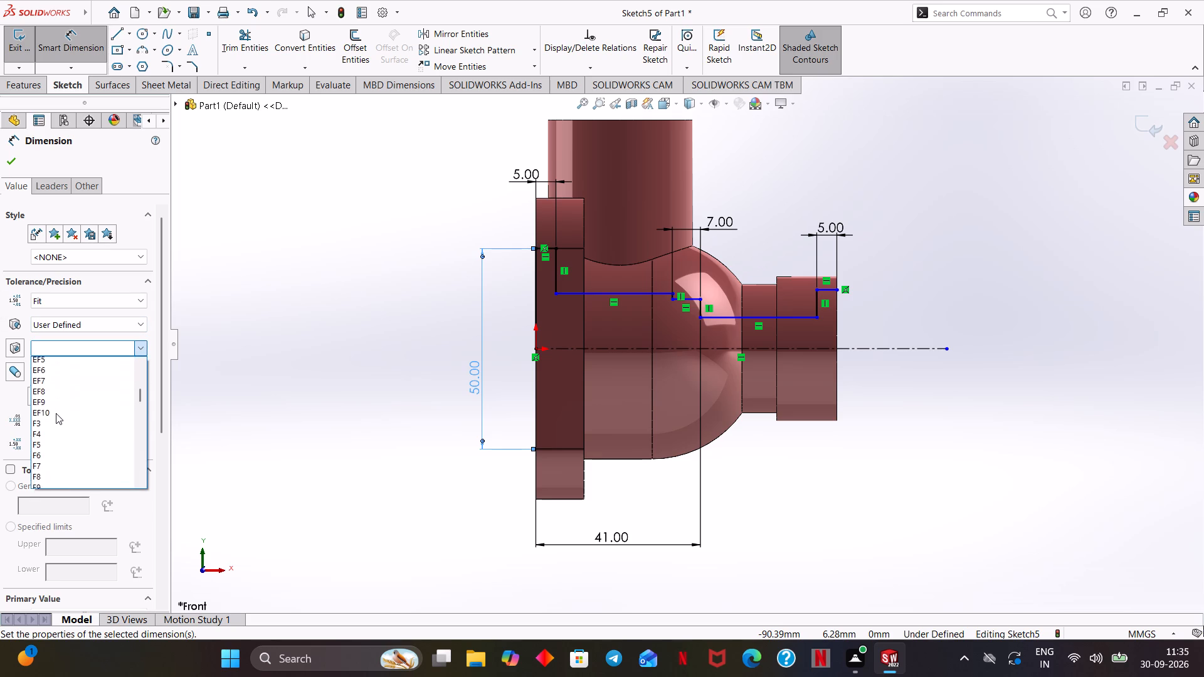
{"action": "scroll", "coordinate": [56, 413], "scroll_direction": "down", "scroll_amount": 4}
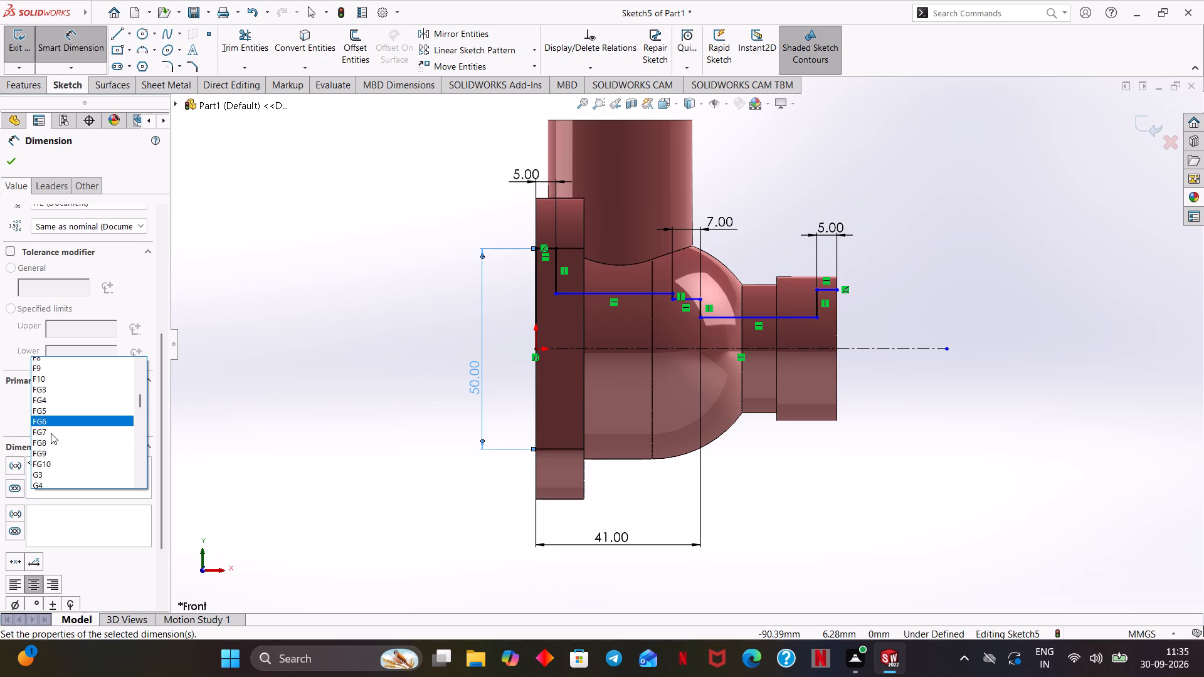
{"action": "scroll", "coordinate": [78, 280], "scroll_direction": "up", "scroll_amount": 2}
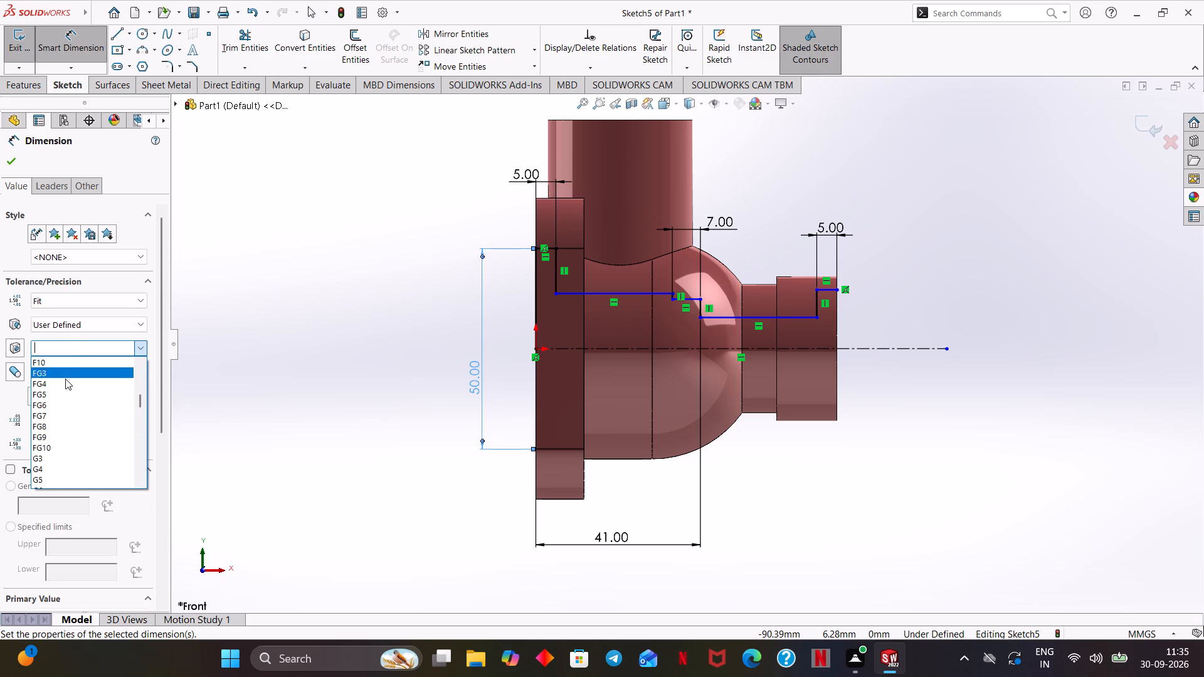
{"action": "scroll", "coordinate": [70, 410], "scroll_direction": "down", "scroll_amount": 2}
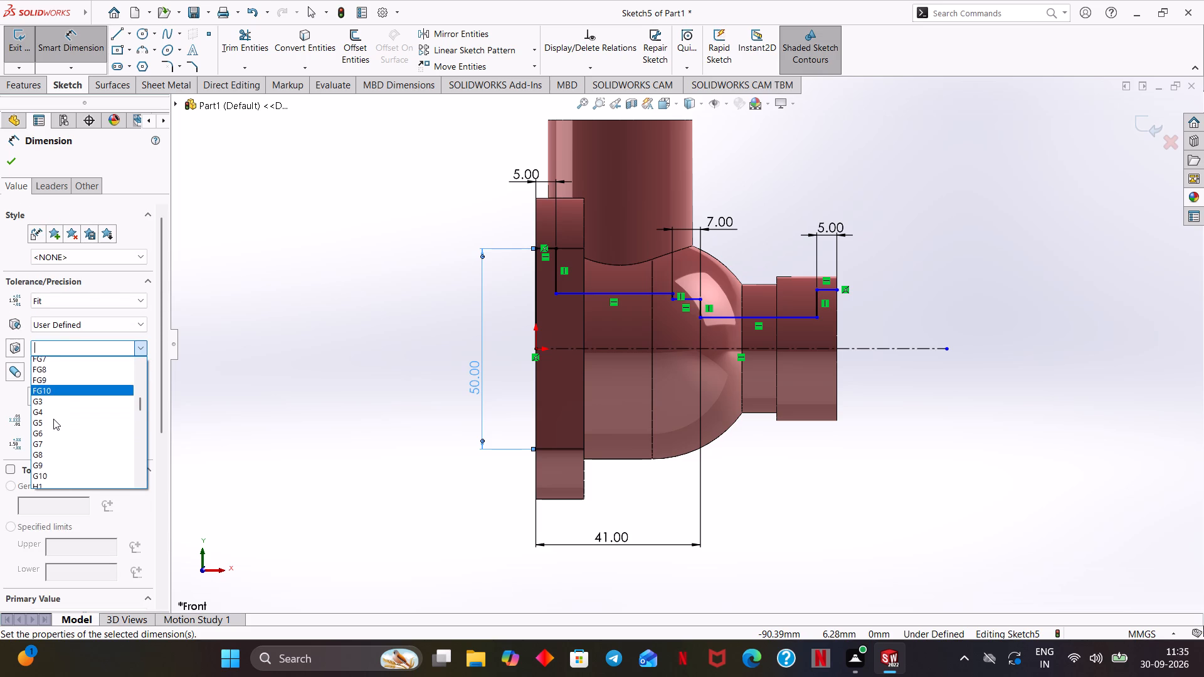
{"action": "scroll", "coordinate": [53, 419], "scroll_direction": "down", "scroll_amount": 4}
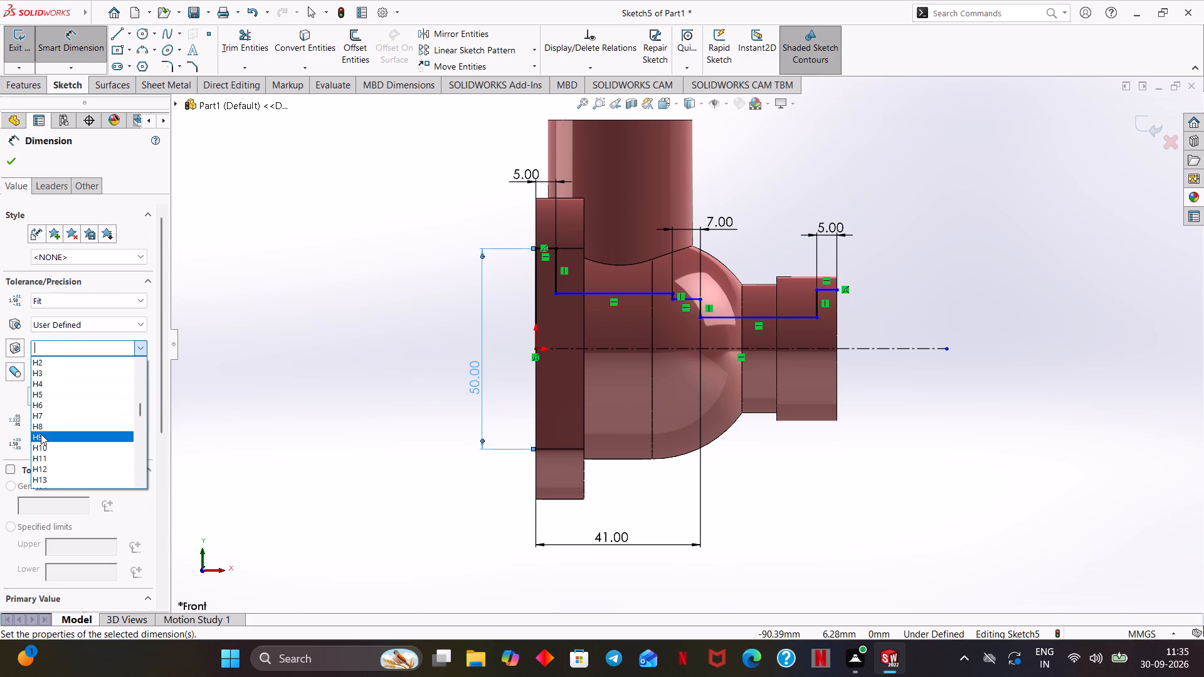
{"action": "left_click", "coordinate": [45, 455]}
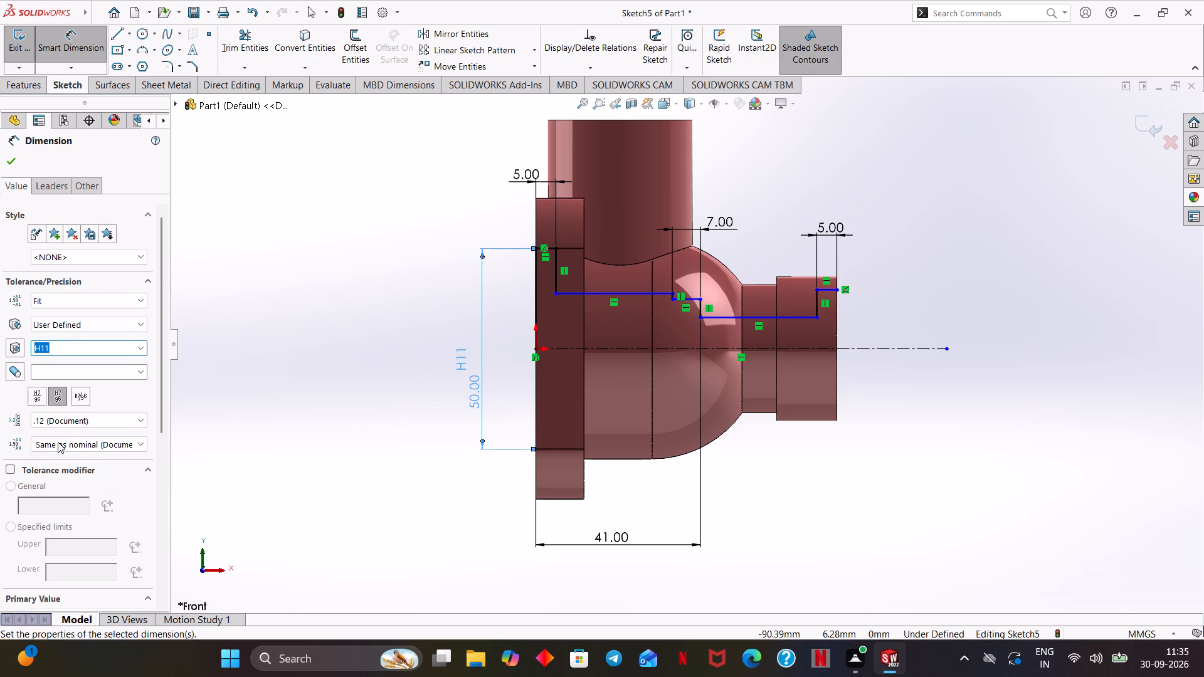
{"action": "left_click", "coordinate": [78, 394]}
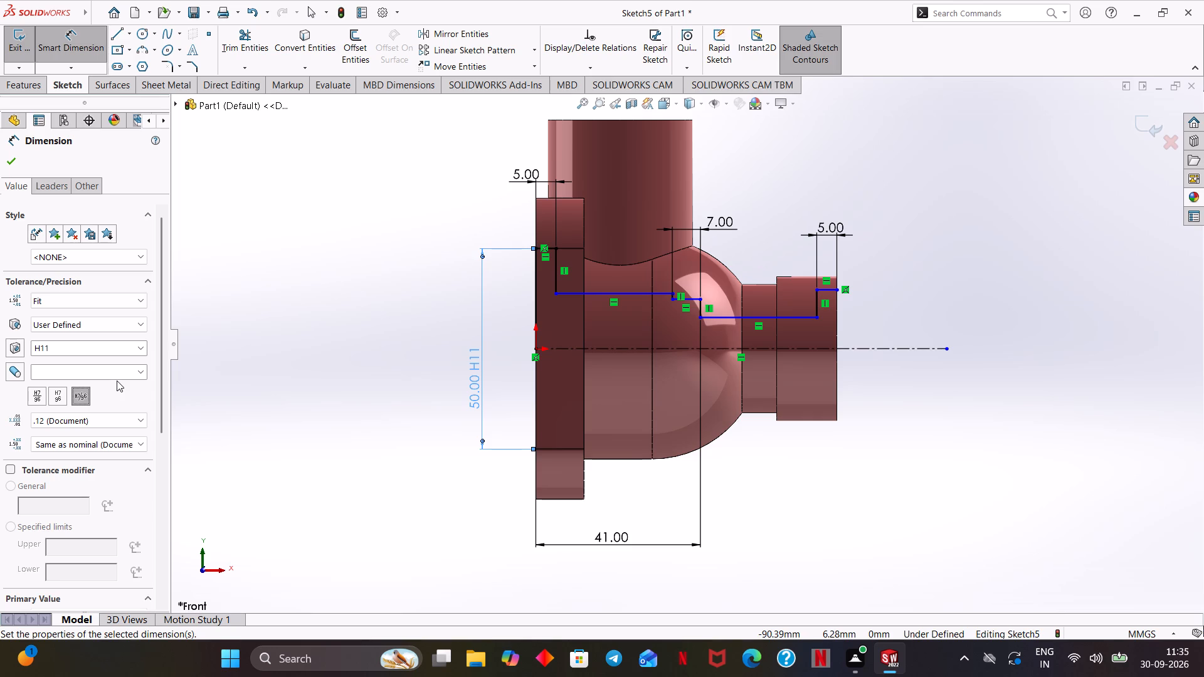
Dimension the profile's long horizontal segment nearest the flange across the centerline as a 43 mm diameter.
{"action": "left_click", "coordinate": [634, 295]}
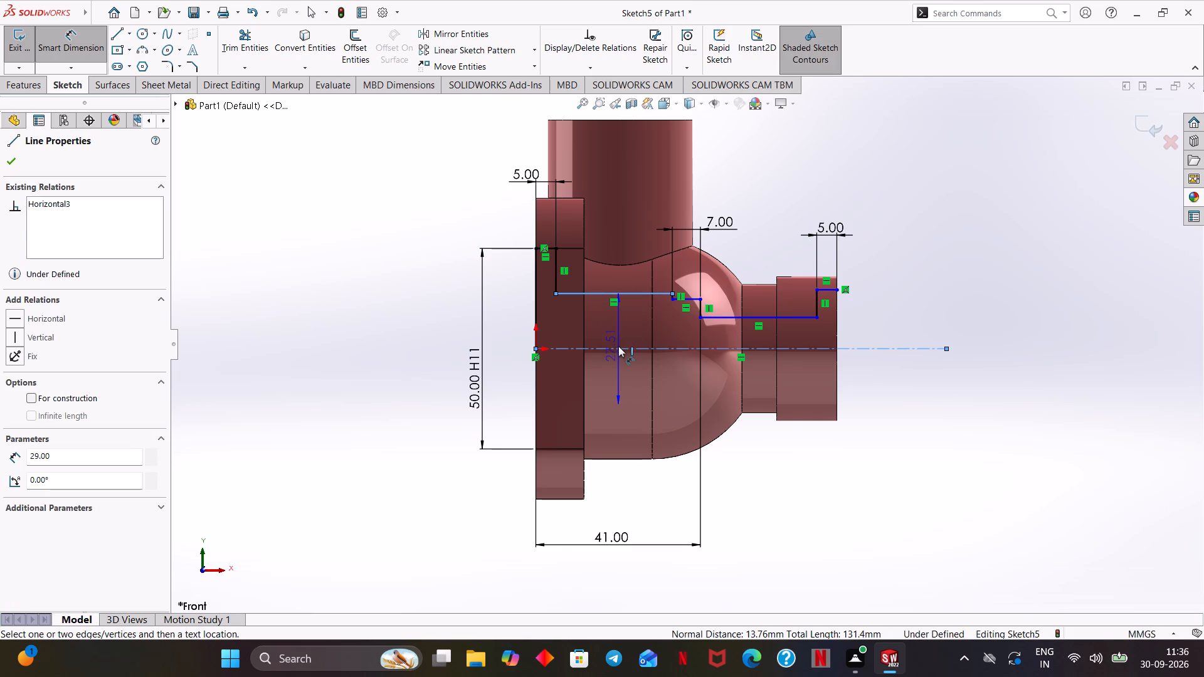
{"action": "left_click", "coordinate": [618, 346]}
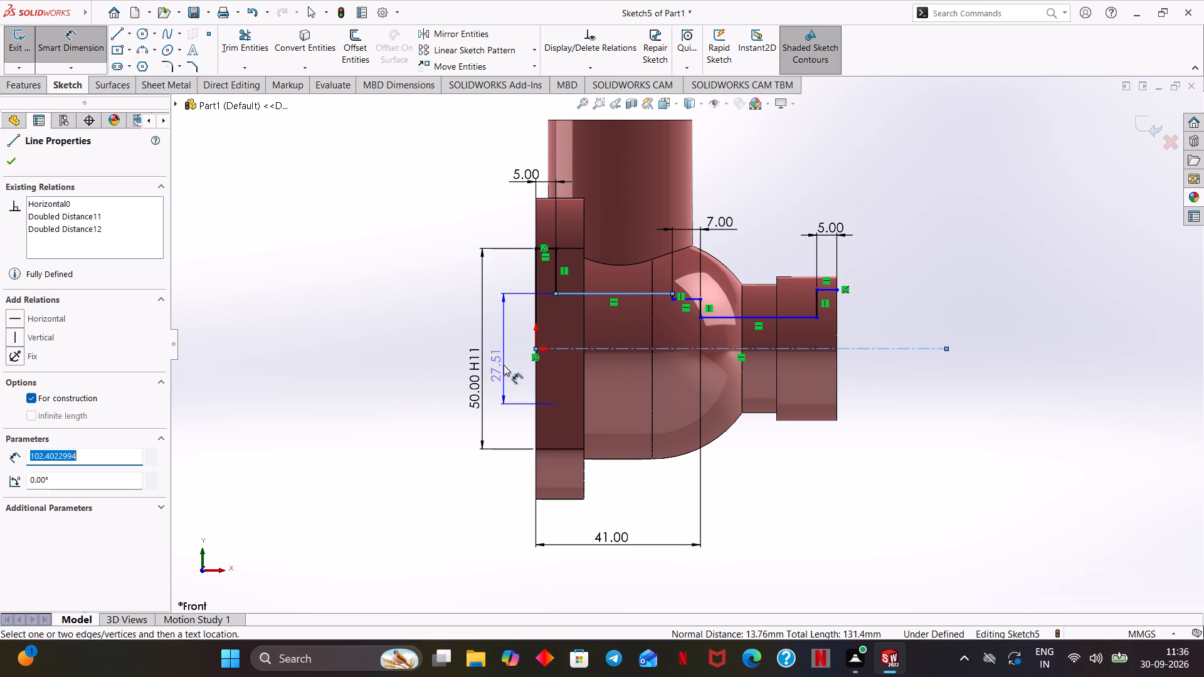
{"action": "left_click", "coordinate": [504, 365]}
{"action": "type", "text": "43"}
{"action": "key", "text": "Return"}
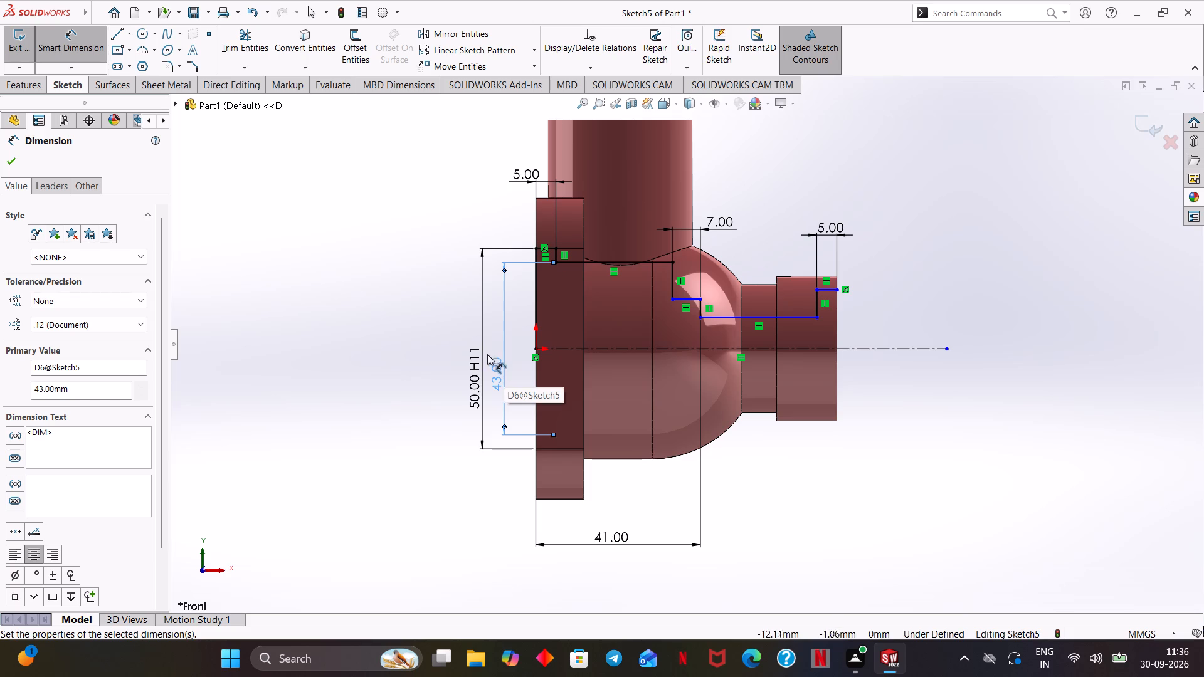
Dimension the short middle horizontal segment across the centerline as a 35 mm diameter and place its text above the centerline.
{"action": "left_click", "coordinate": [687, 300]}
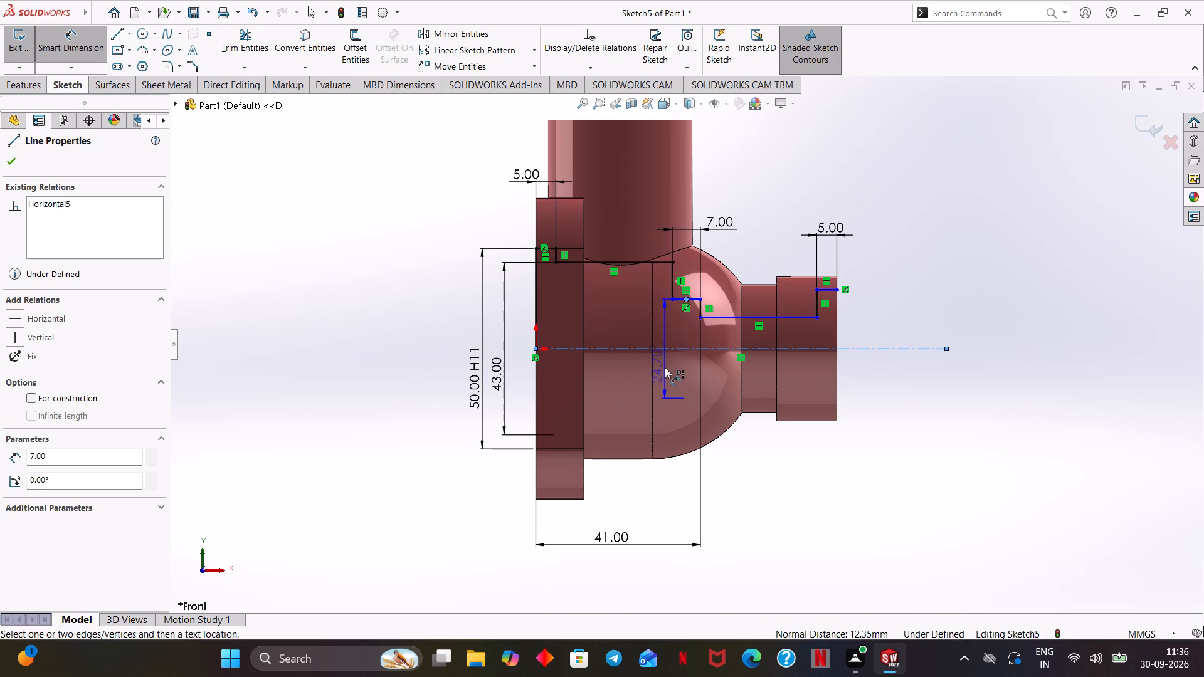
{"action": "left_click", "coordinate": [668, 377]}
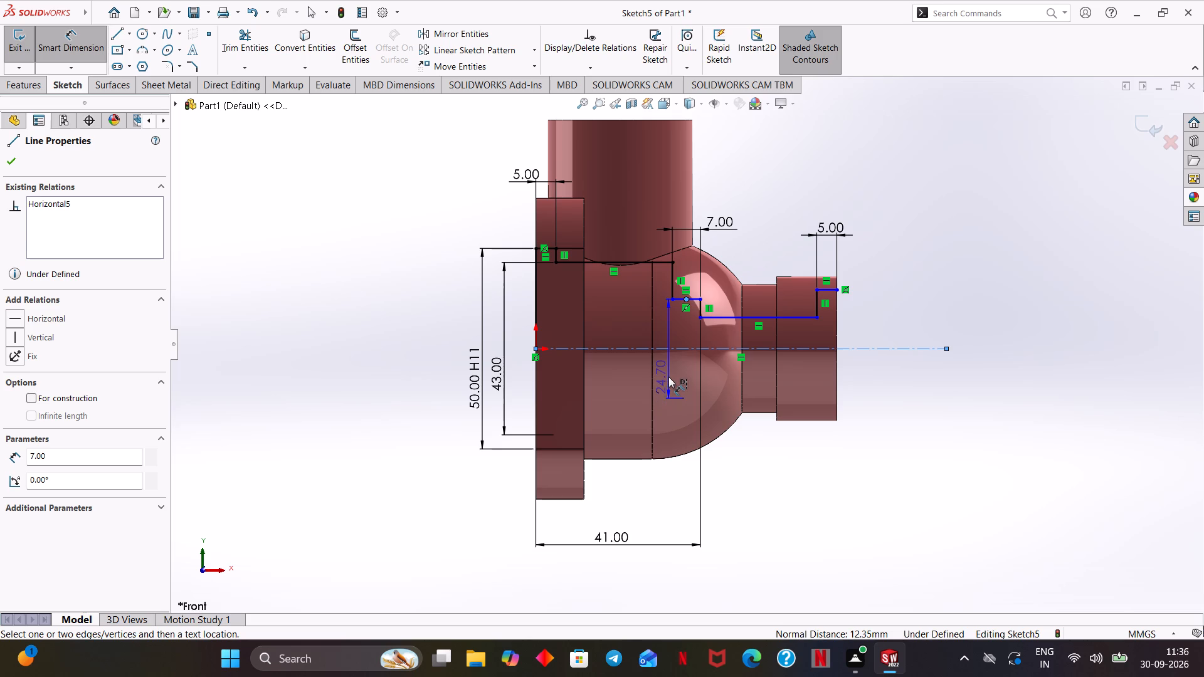
{"action": "type", "text": "35"}
{"action": "key", "text": "Return"}
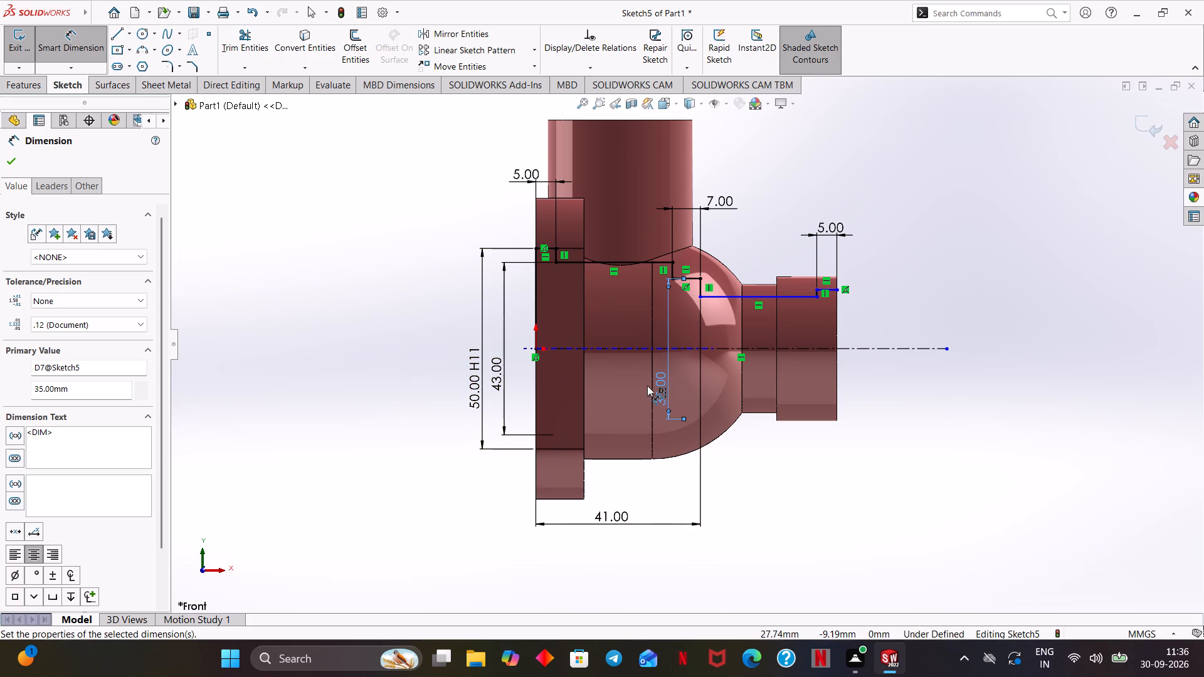
{"action": "left_click_drag", "start_coordinate": [666, 389], "coordinate": [667, 310]}
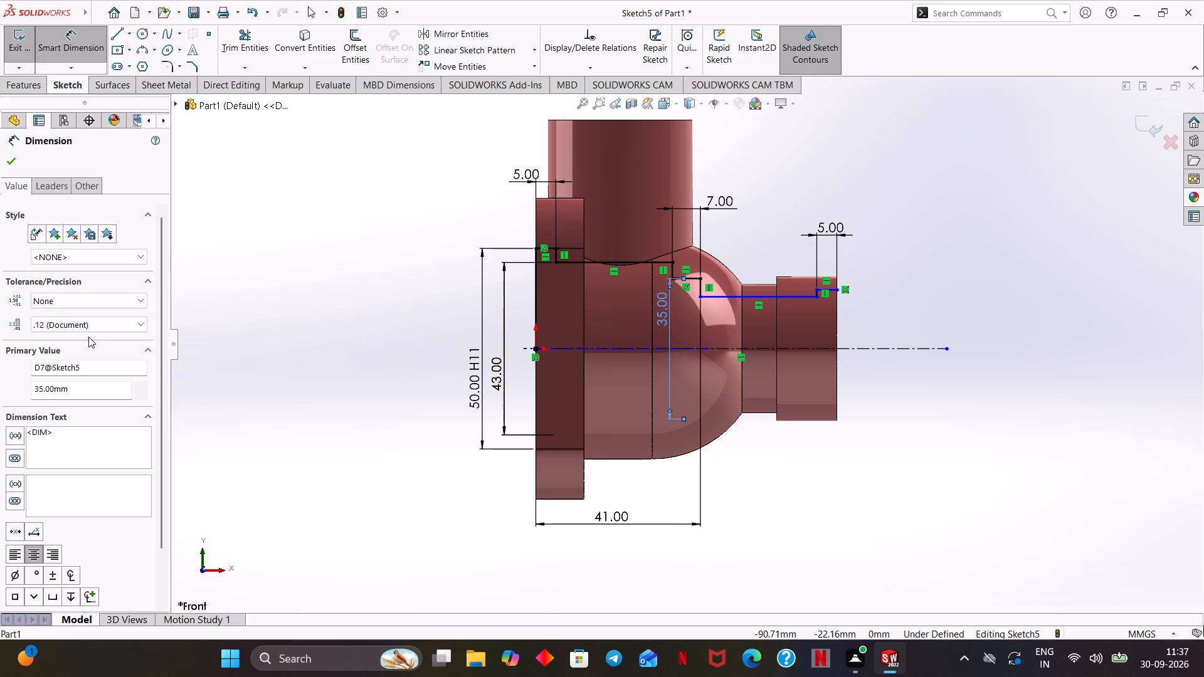
Apply a user-defined Fit tolerance with hole fit H11 to the 35 mm diameter dimension, using the linear display style.
{"action": "left_click", "coordinate": [122, 297]}
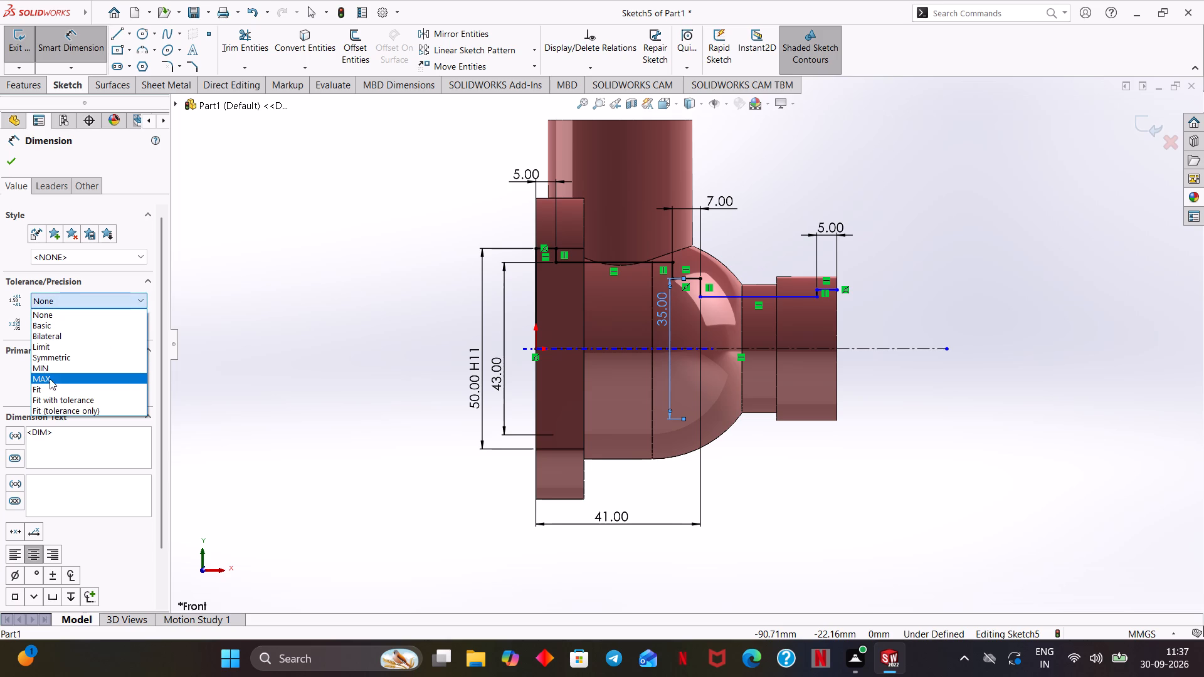
{"action": "left_click", "coordinate": [44, 386]}
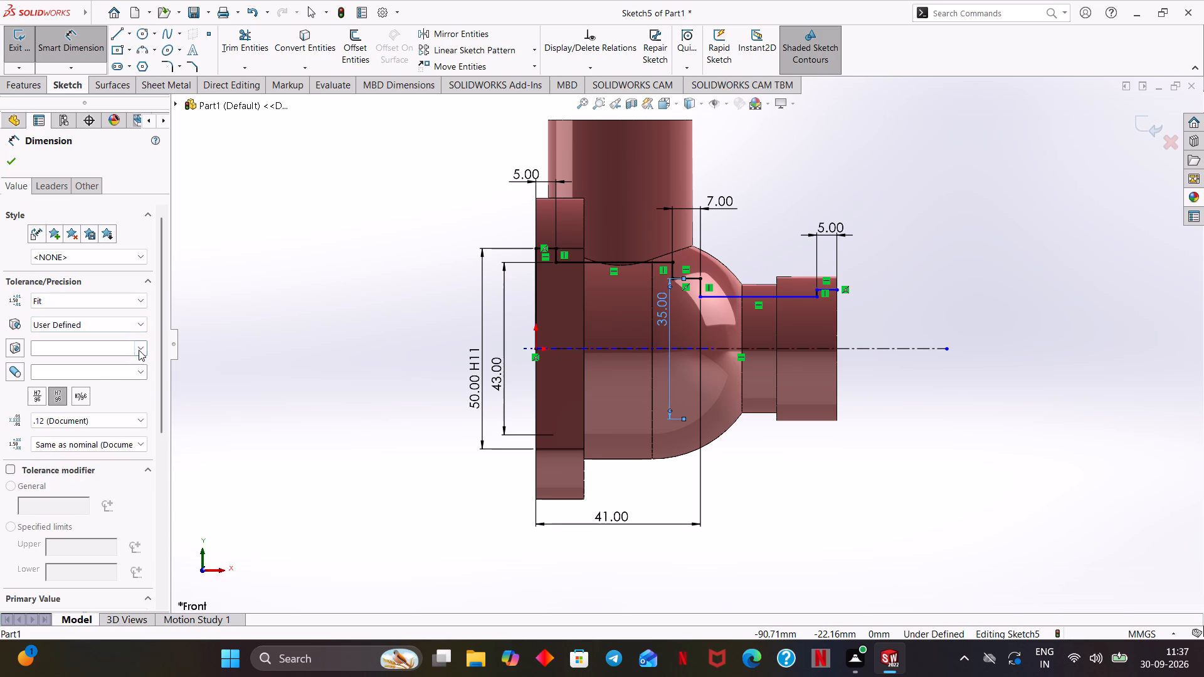
{"action": "left_click", "coordinate": [139, 350]}
{"action": "scroll", "coordinate": [57, 418], "scroll_direction": "down", "scroll_amount": 13}
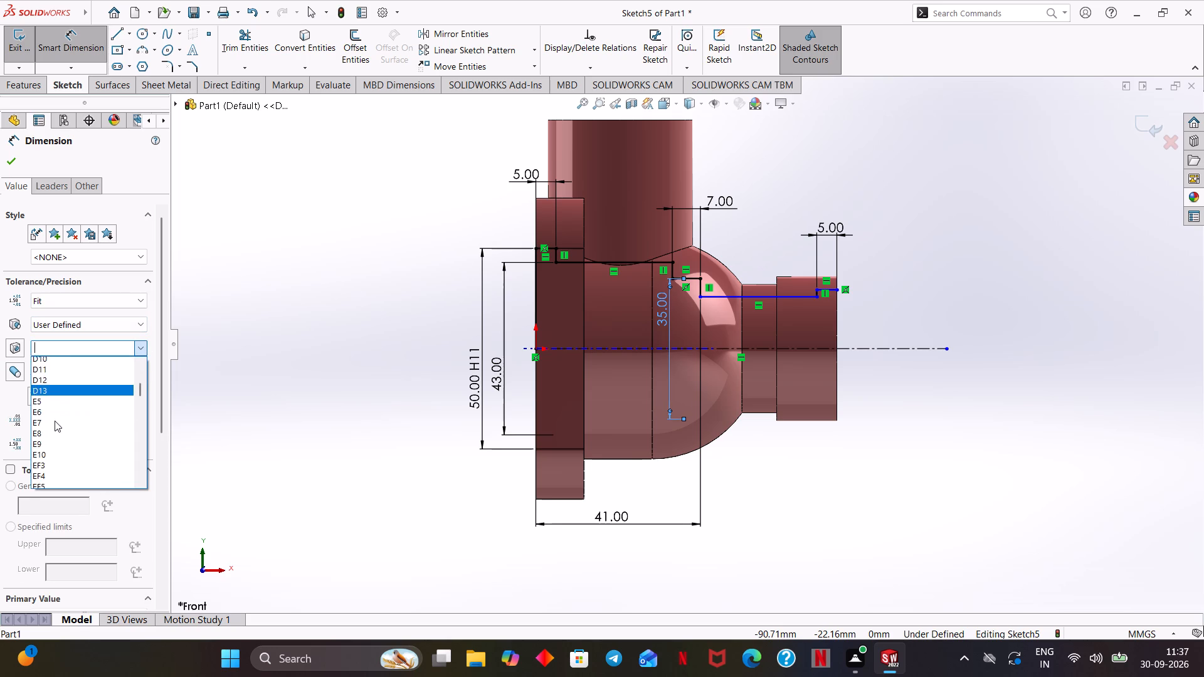
{"action": "scroll", "coordinate": [55, 421], "scroll_direction": "down", "scroll_amount": 12}
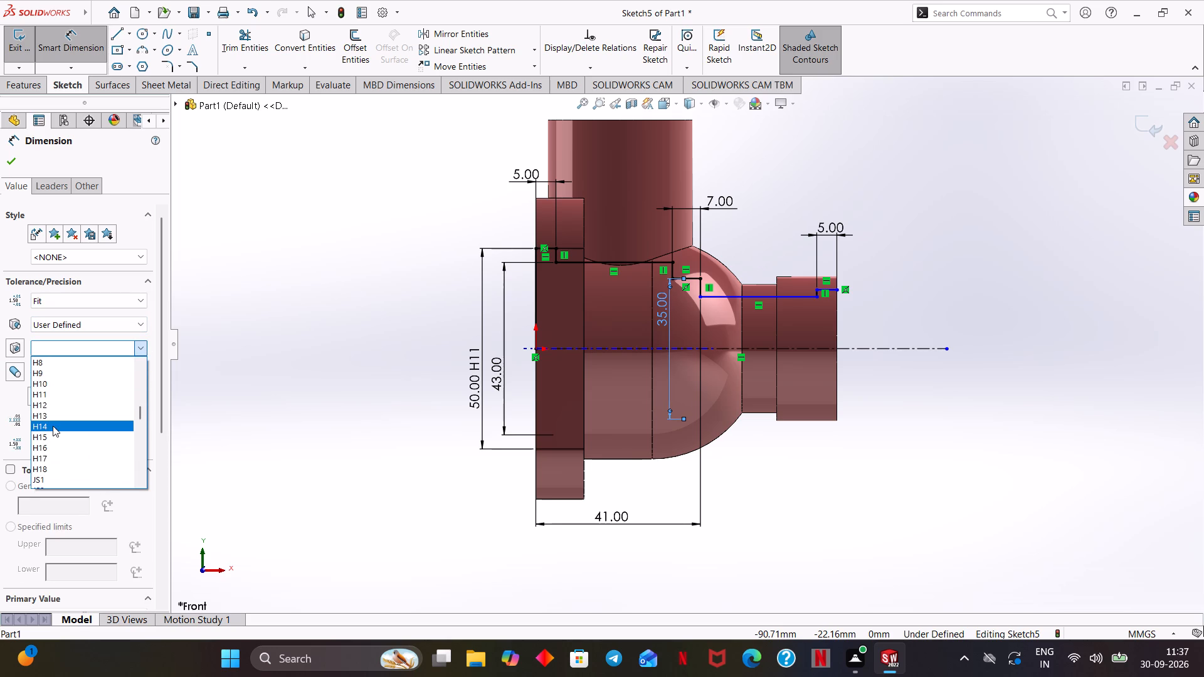
{"action": "left_click", "coordinate": [51, 394]}
{"action": "left_click", "coordinate": [80, 399]}
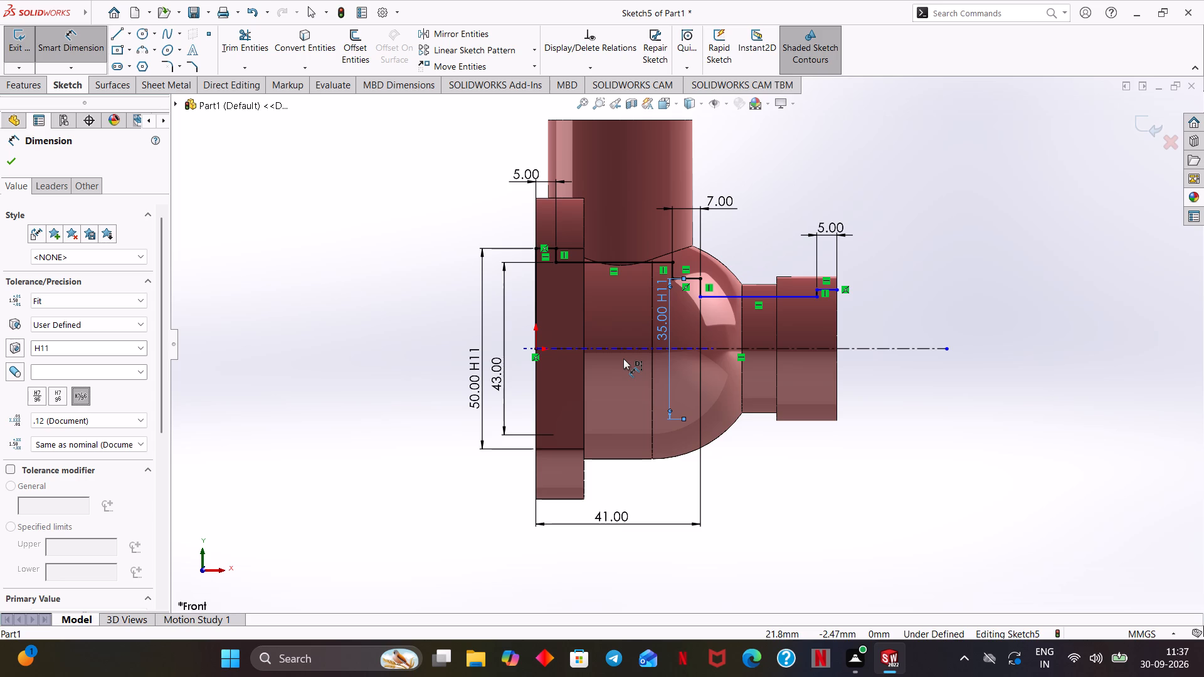
Dimension the profile's lowest horizontal segment across the centerline as a 20 mm diameter.
{"action": "left_click", "coordinate": [782, 298]}
{"action": "left_click", "coordinate": [911, 371]}
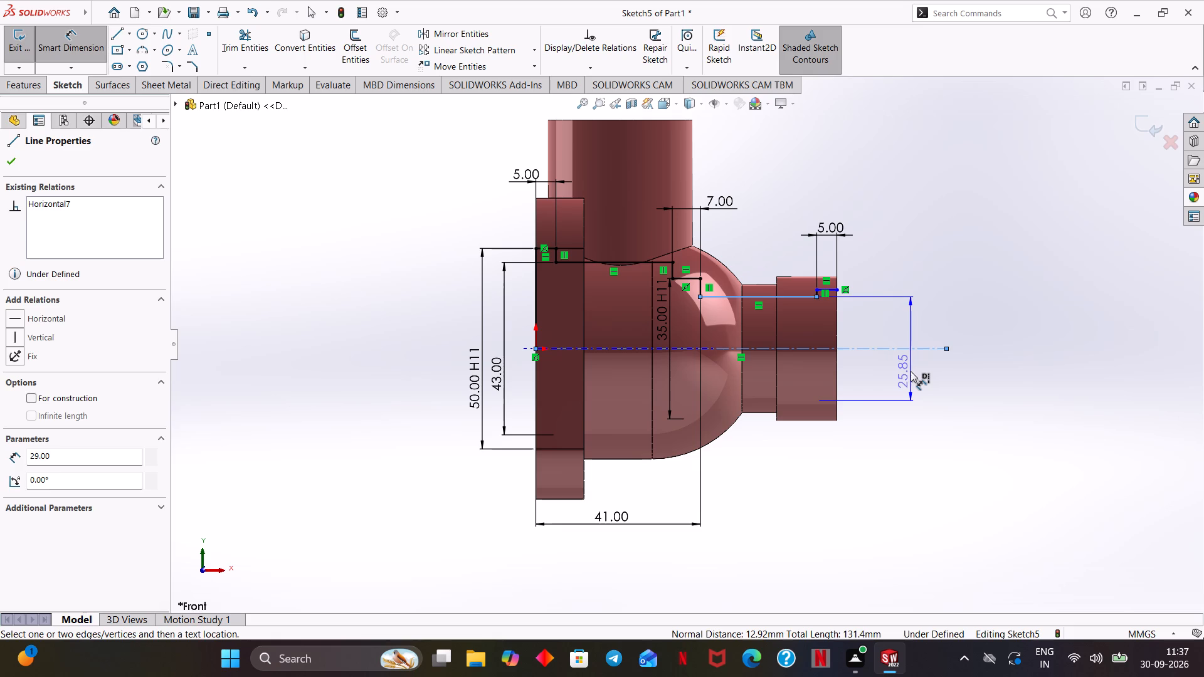
{"action": "type", "text": "20"}
{"action": "key", "text": "Return"}
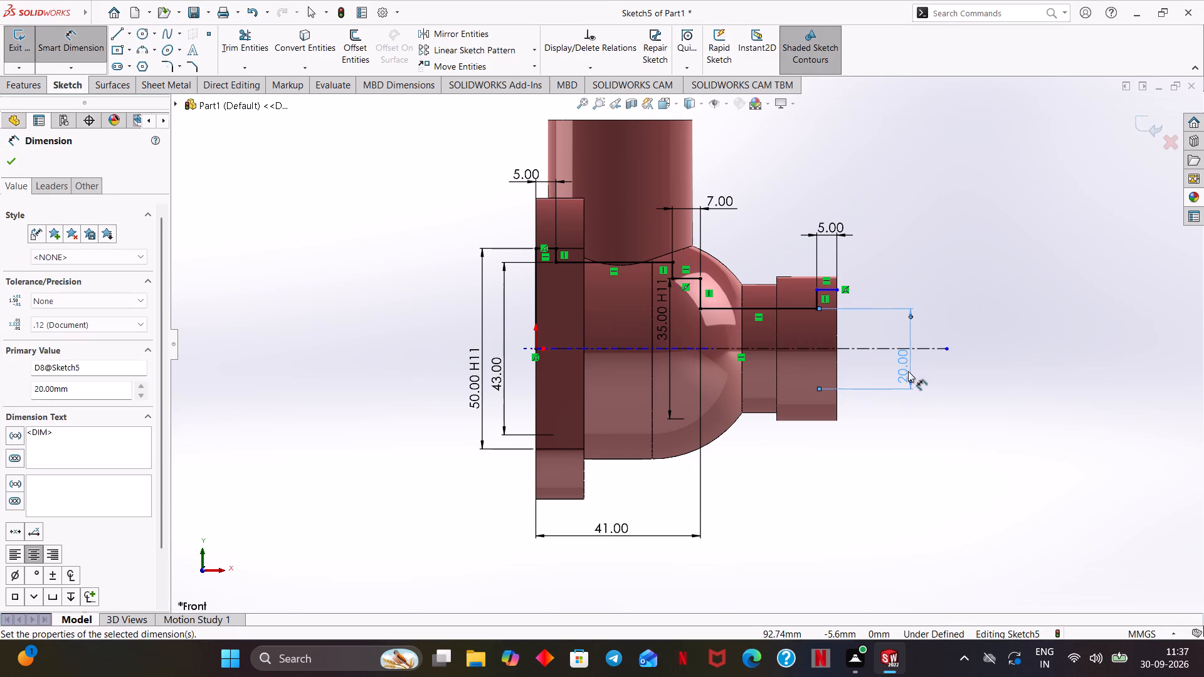
Dimension the short horizontal segment at the stepped end's outer face across the centerline as a 28.5 mm diameter.
{"action": "left_click", "coordinate": [826, 288]}
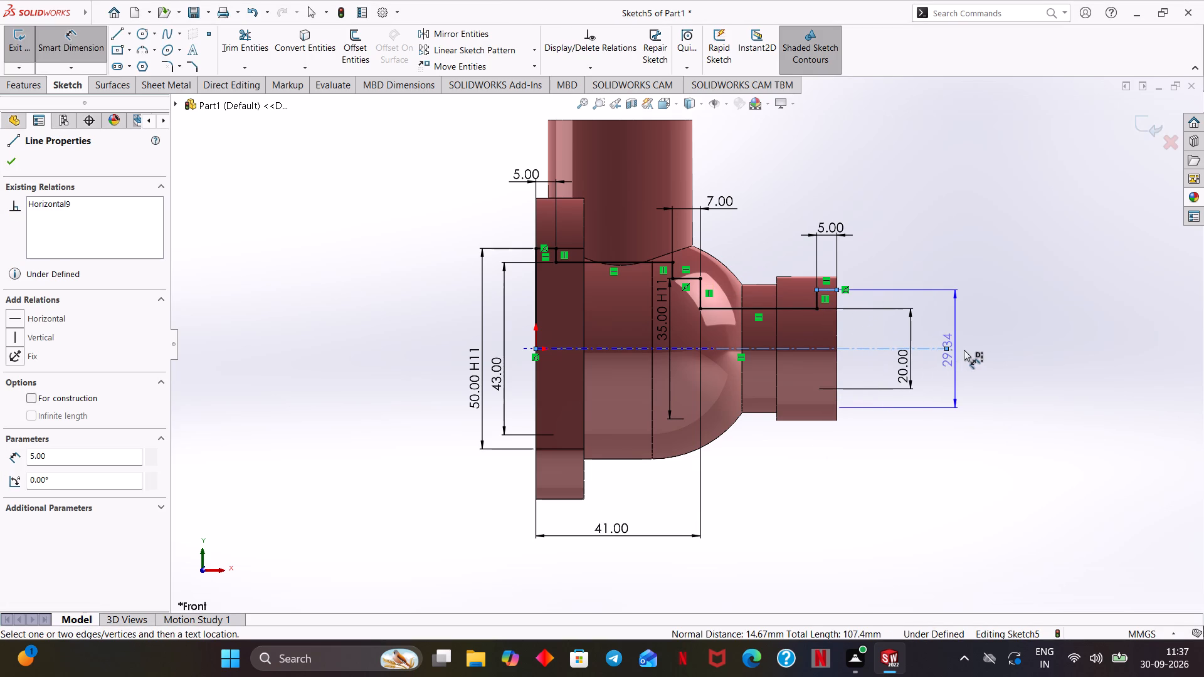
{"action": "left_click", "coordinate": [985, 350]}
{"action": "type", "text": "28.5"}
{"action": "key", "text": "Return"}
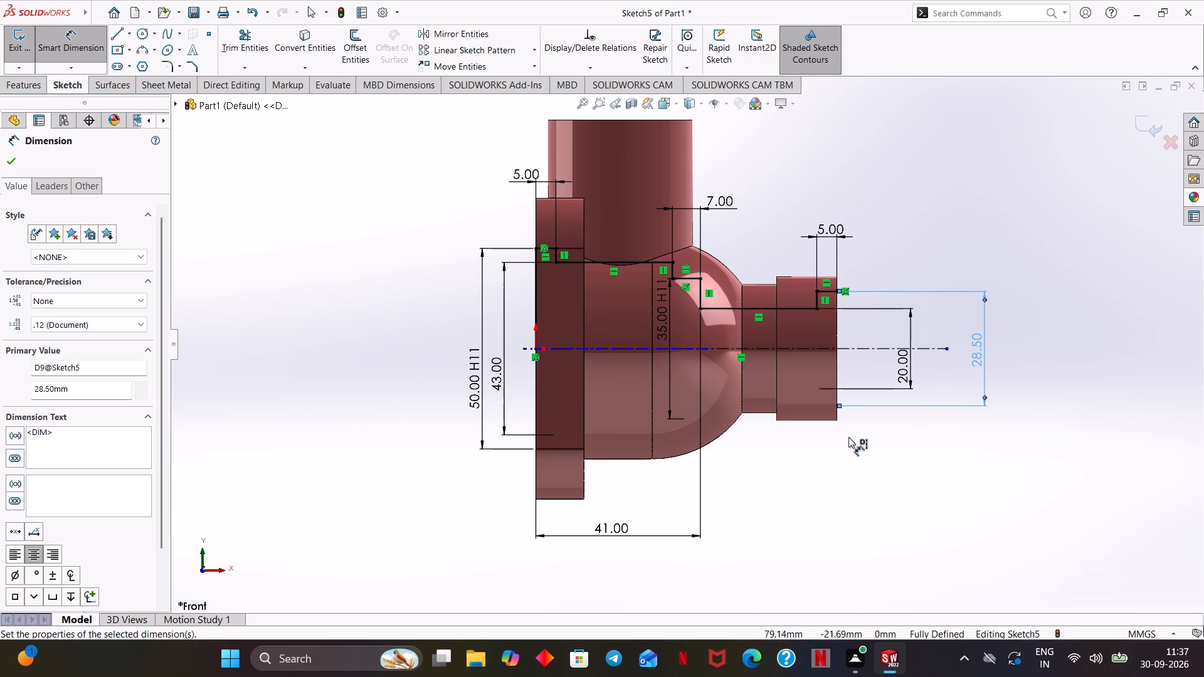
{"action": "left_click", "coordinate": [667, 327]}
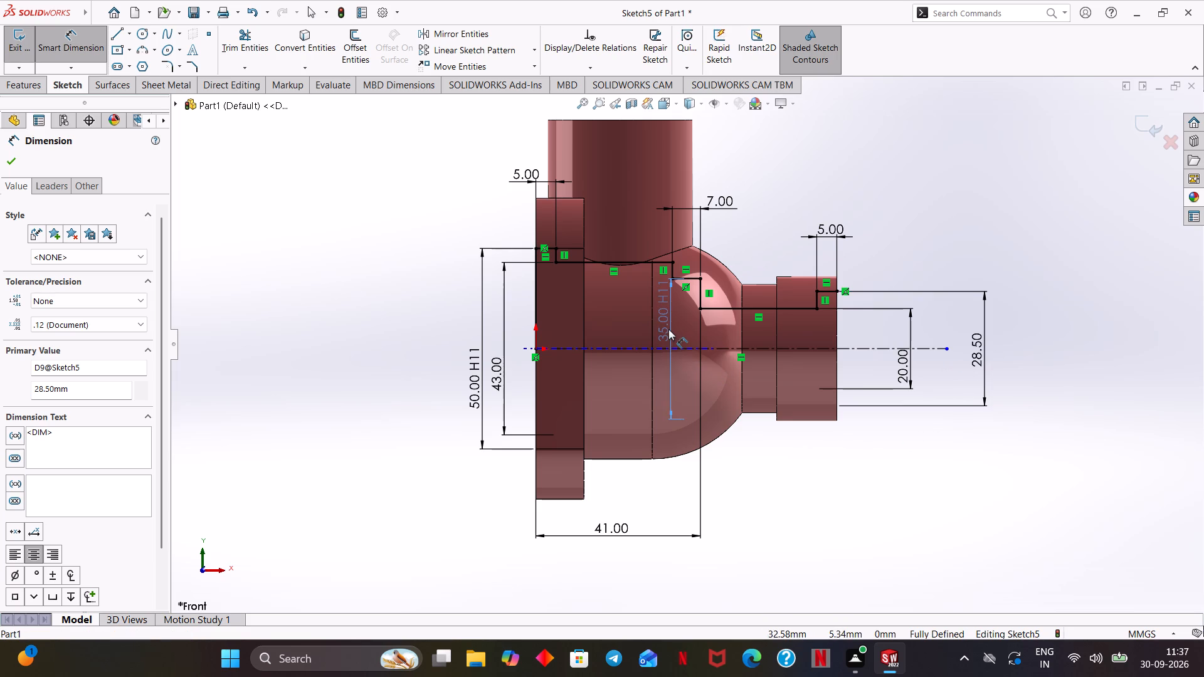
{"action": "left_click", "coordinate": [16, 164]}
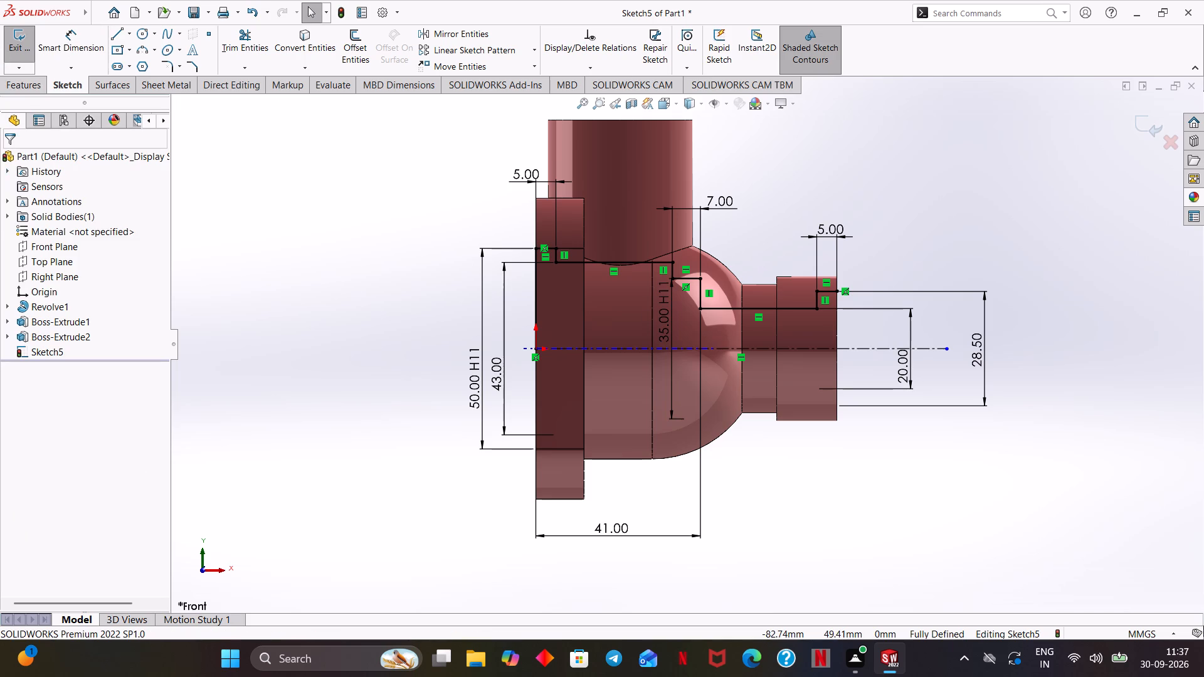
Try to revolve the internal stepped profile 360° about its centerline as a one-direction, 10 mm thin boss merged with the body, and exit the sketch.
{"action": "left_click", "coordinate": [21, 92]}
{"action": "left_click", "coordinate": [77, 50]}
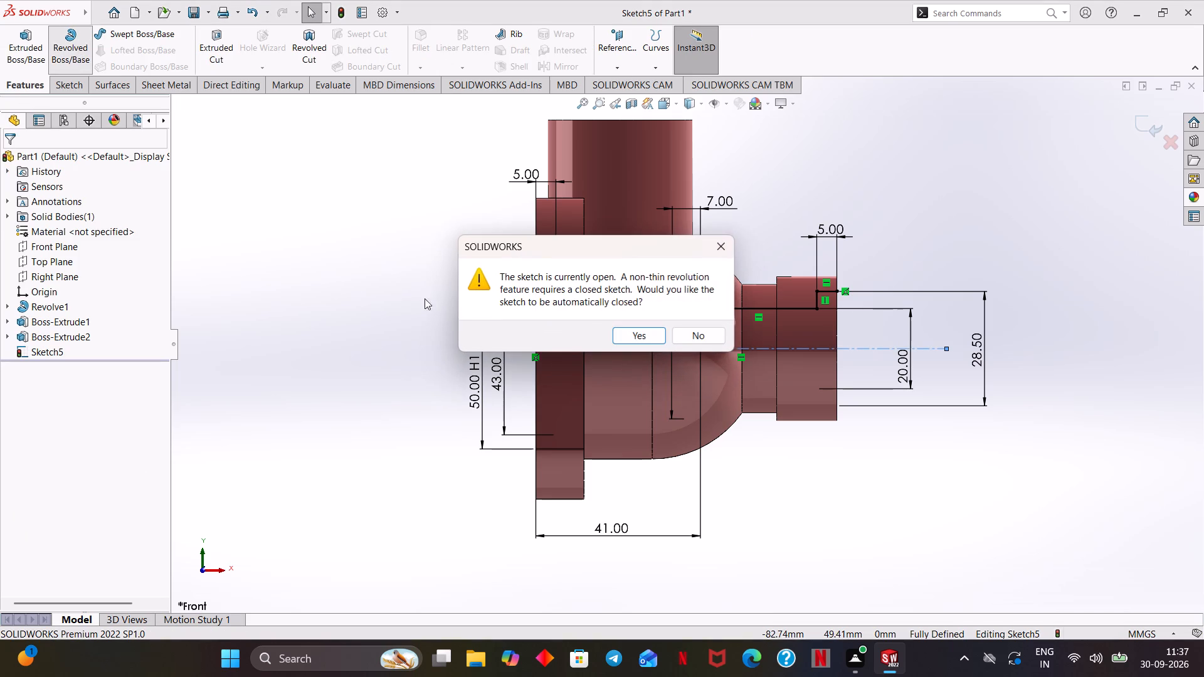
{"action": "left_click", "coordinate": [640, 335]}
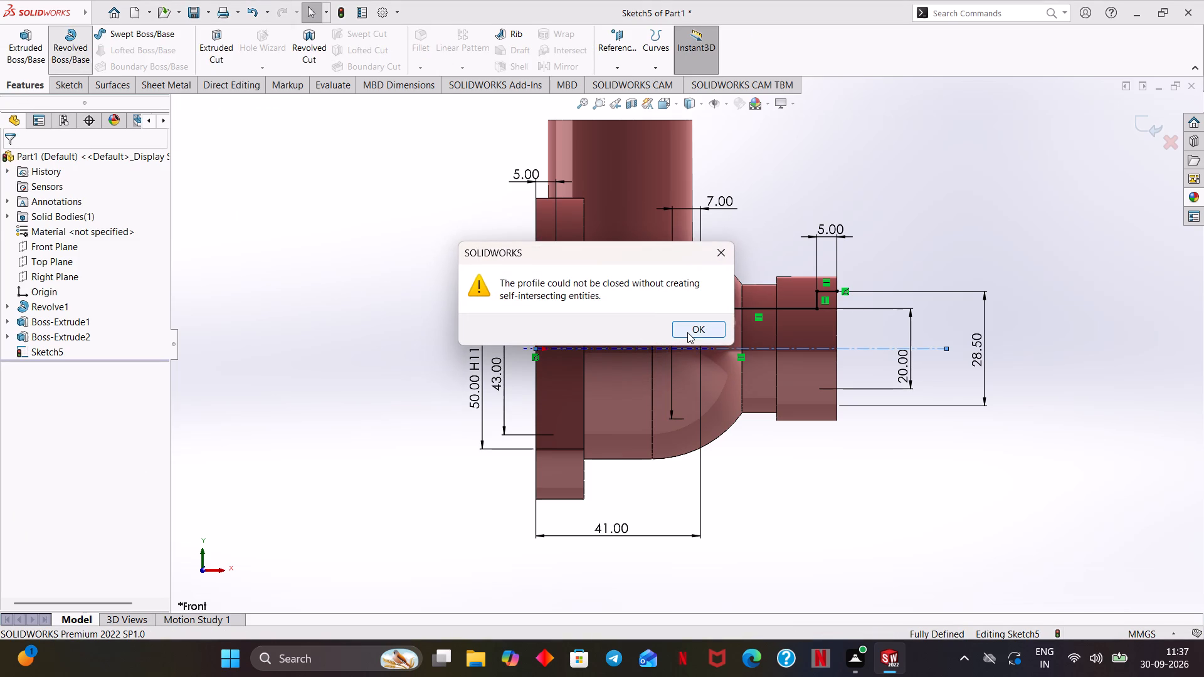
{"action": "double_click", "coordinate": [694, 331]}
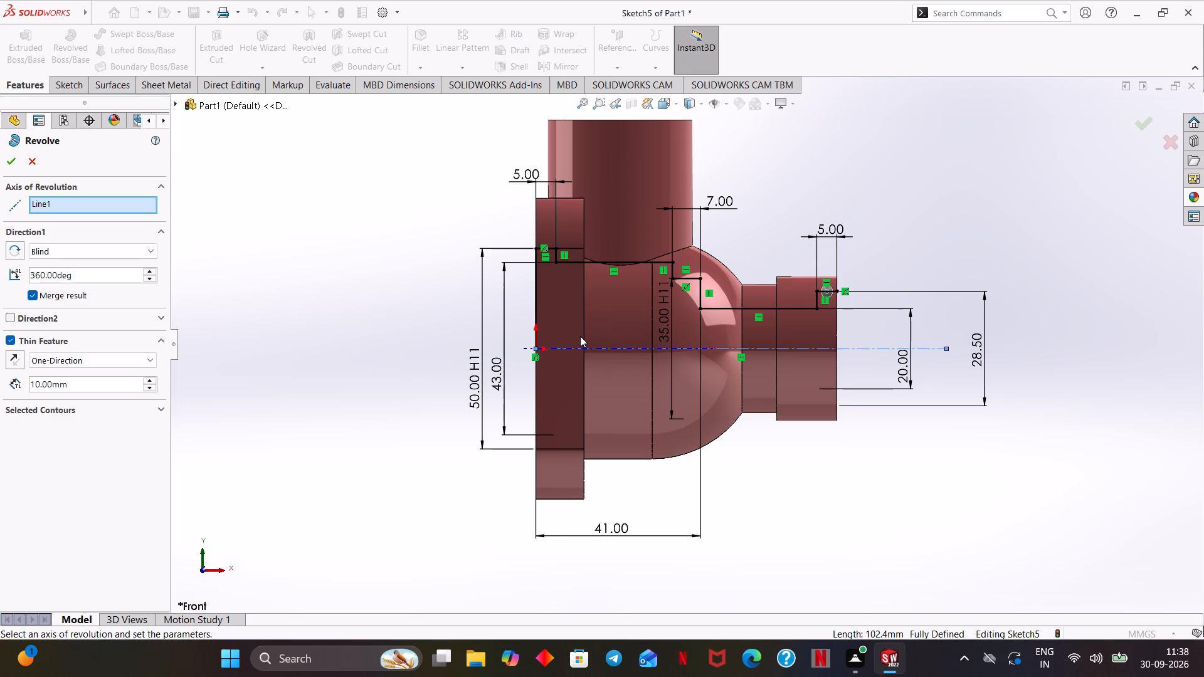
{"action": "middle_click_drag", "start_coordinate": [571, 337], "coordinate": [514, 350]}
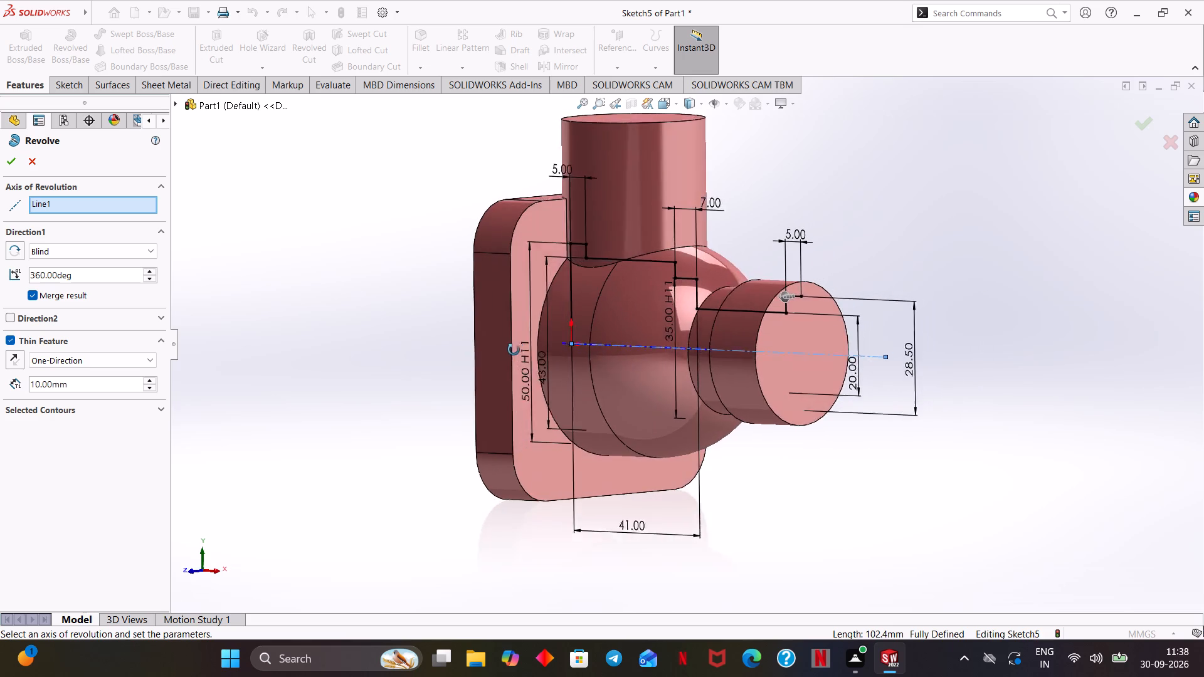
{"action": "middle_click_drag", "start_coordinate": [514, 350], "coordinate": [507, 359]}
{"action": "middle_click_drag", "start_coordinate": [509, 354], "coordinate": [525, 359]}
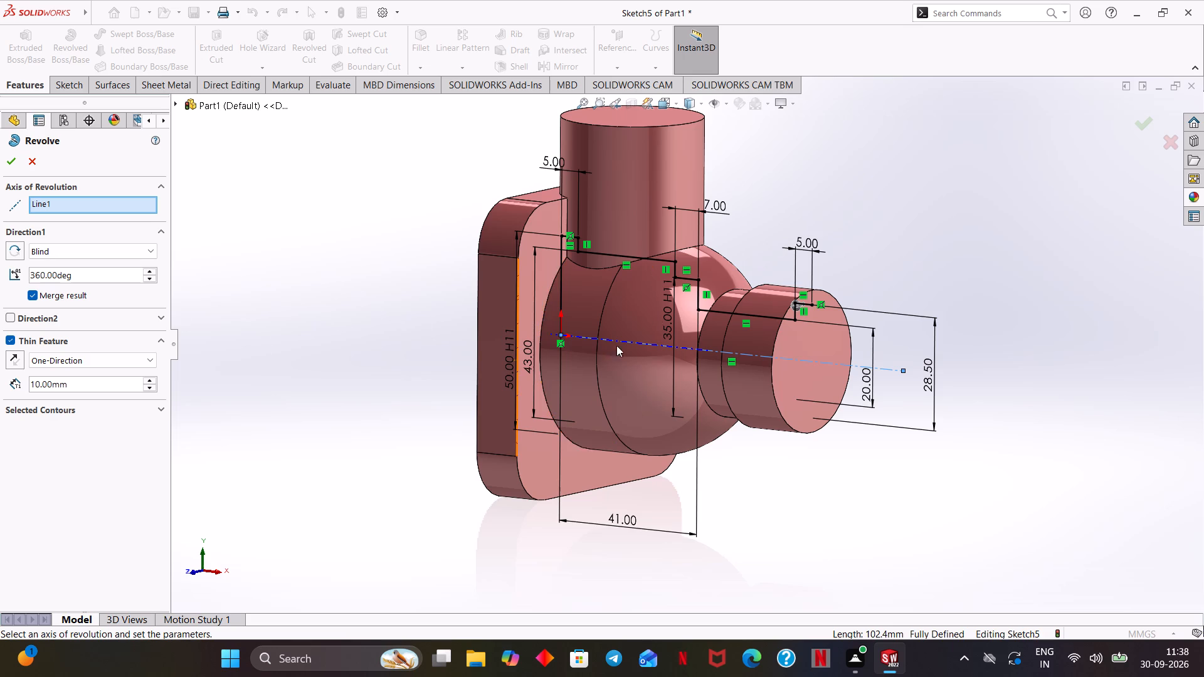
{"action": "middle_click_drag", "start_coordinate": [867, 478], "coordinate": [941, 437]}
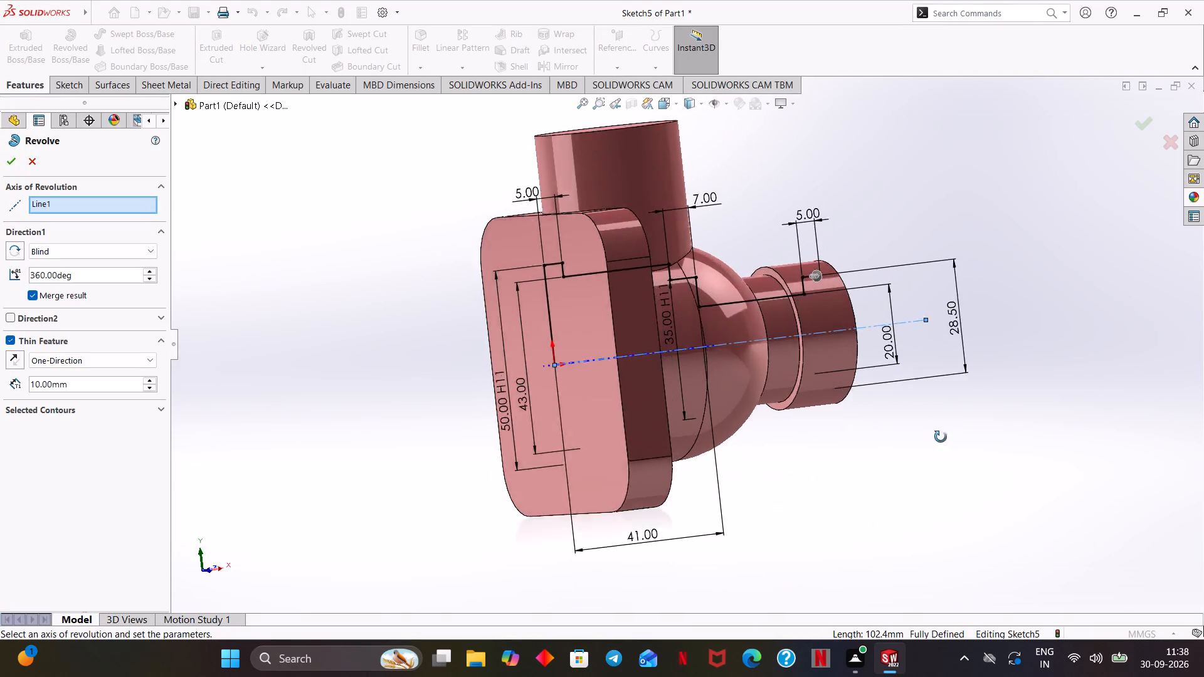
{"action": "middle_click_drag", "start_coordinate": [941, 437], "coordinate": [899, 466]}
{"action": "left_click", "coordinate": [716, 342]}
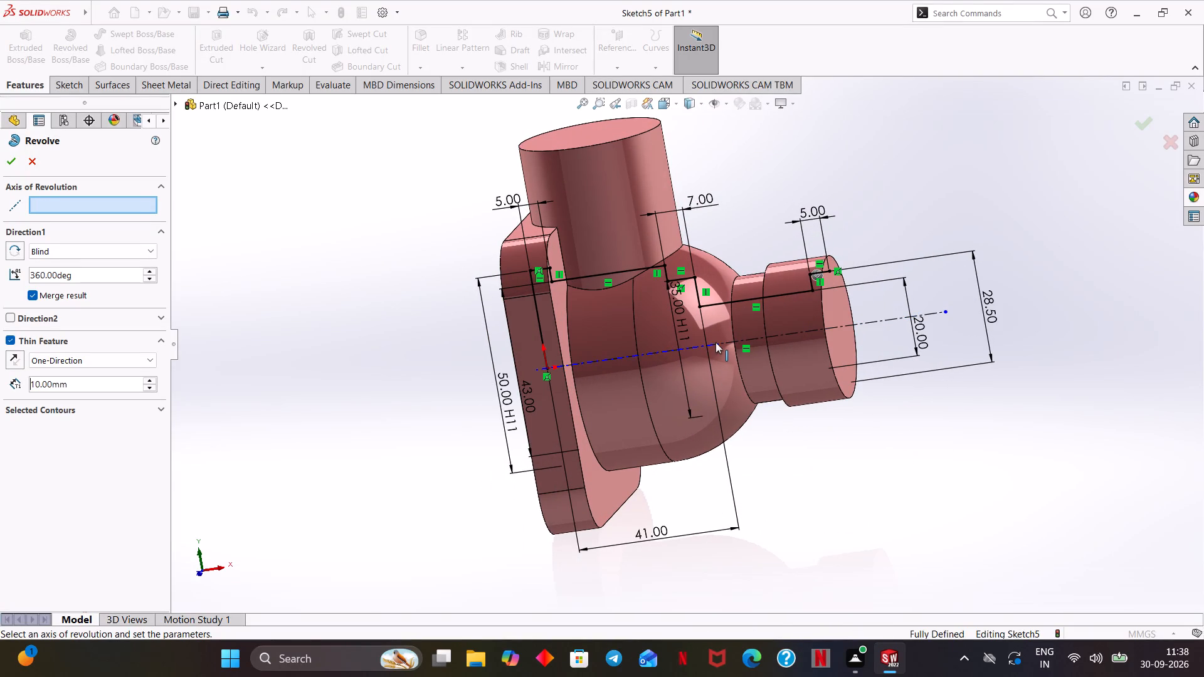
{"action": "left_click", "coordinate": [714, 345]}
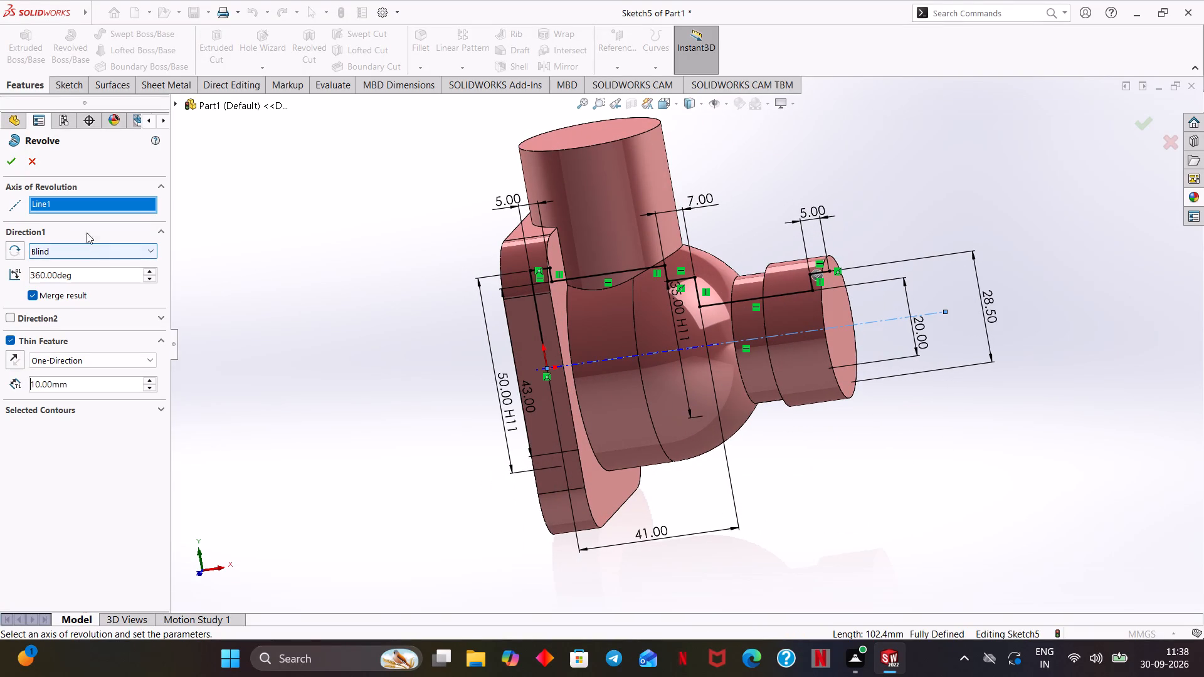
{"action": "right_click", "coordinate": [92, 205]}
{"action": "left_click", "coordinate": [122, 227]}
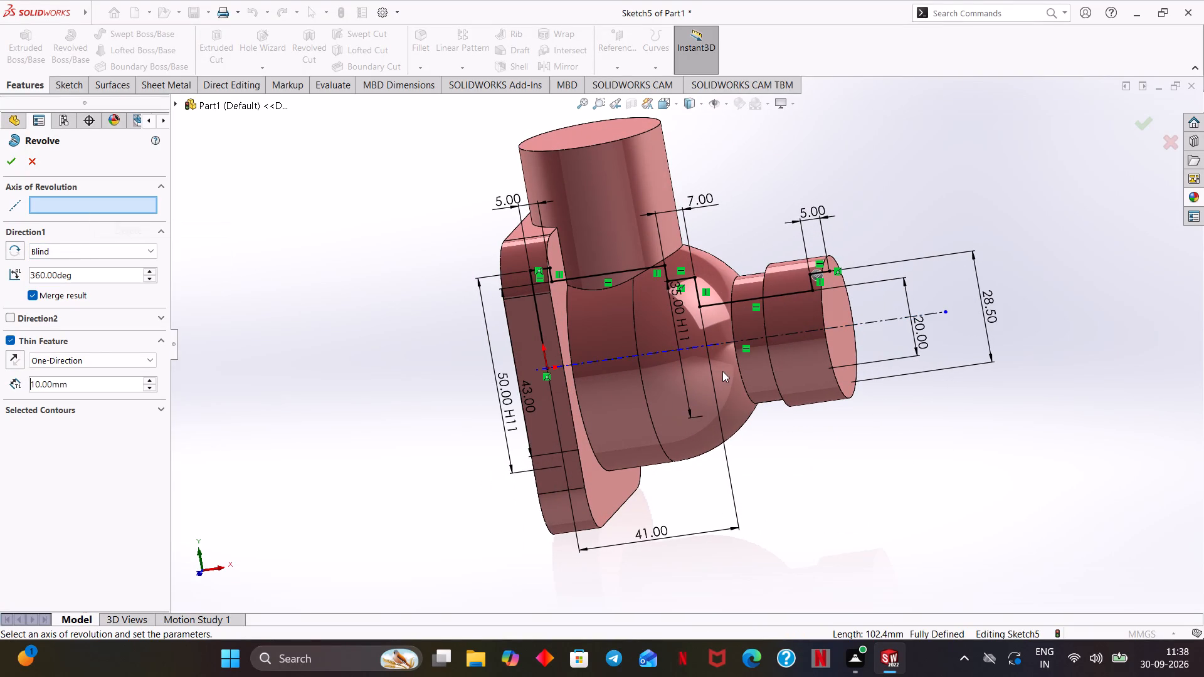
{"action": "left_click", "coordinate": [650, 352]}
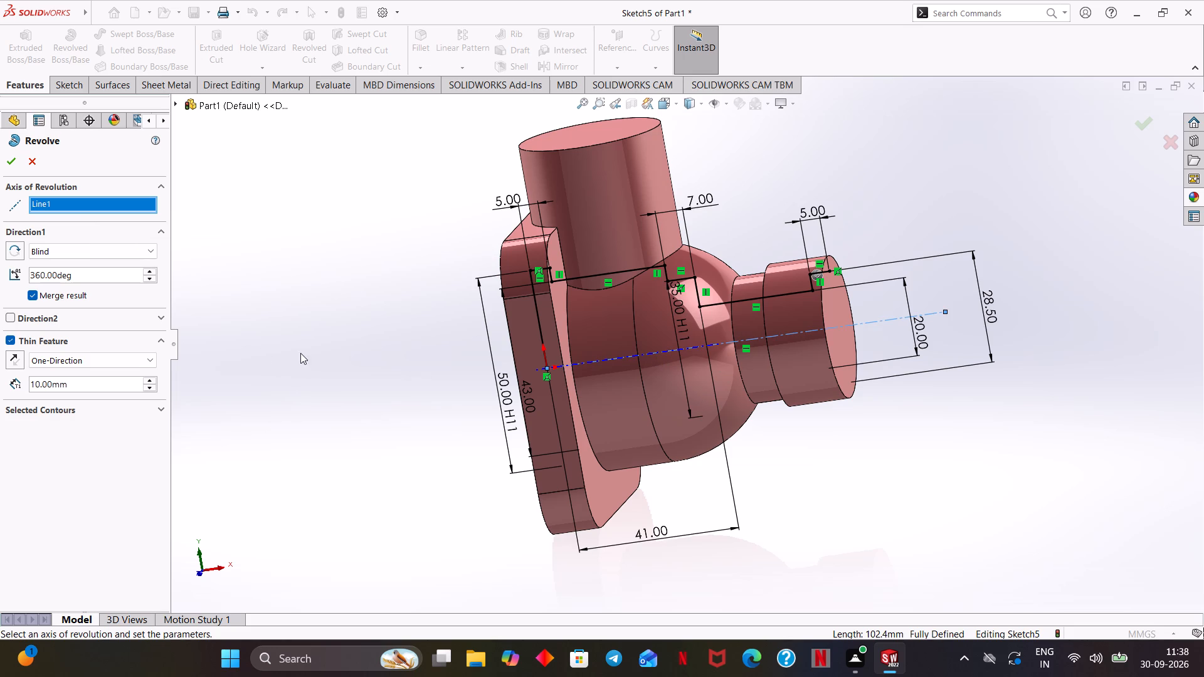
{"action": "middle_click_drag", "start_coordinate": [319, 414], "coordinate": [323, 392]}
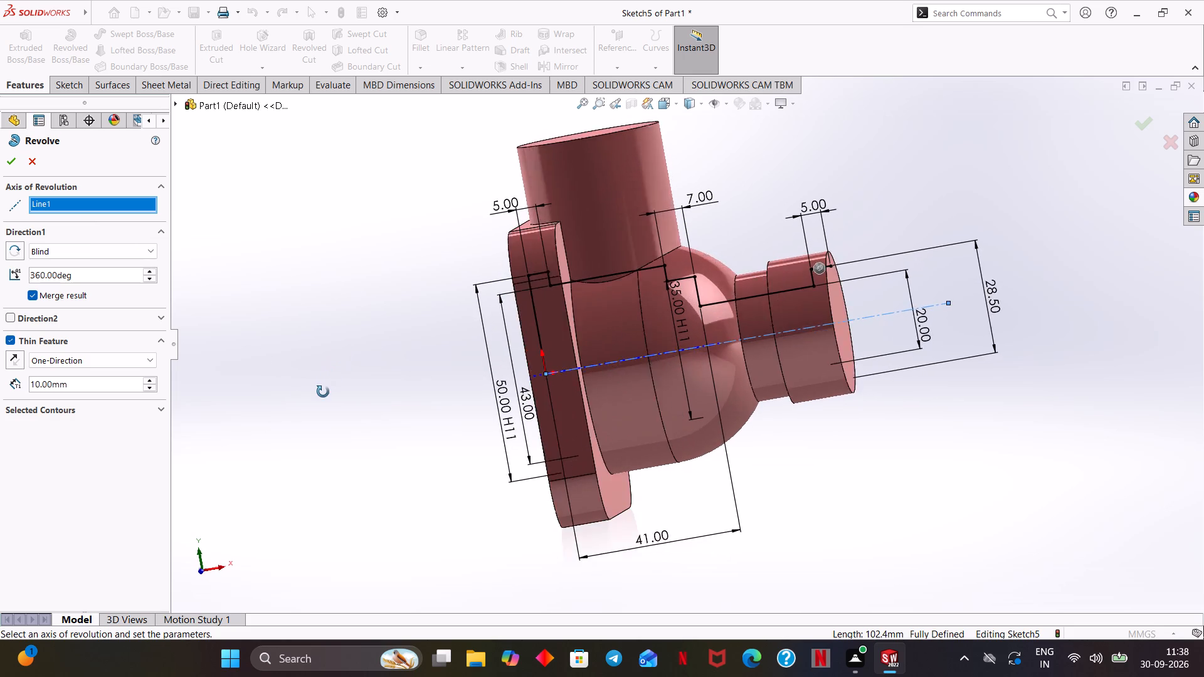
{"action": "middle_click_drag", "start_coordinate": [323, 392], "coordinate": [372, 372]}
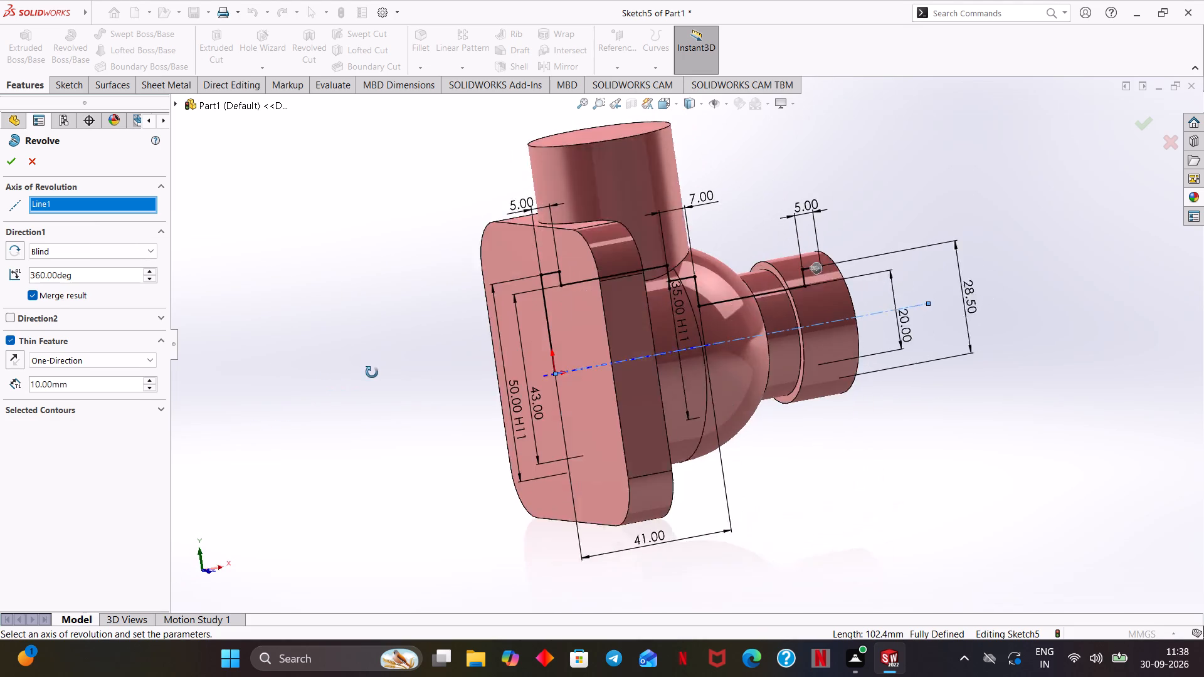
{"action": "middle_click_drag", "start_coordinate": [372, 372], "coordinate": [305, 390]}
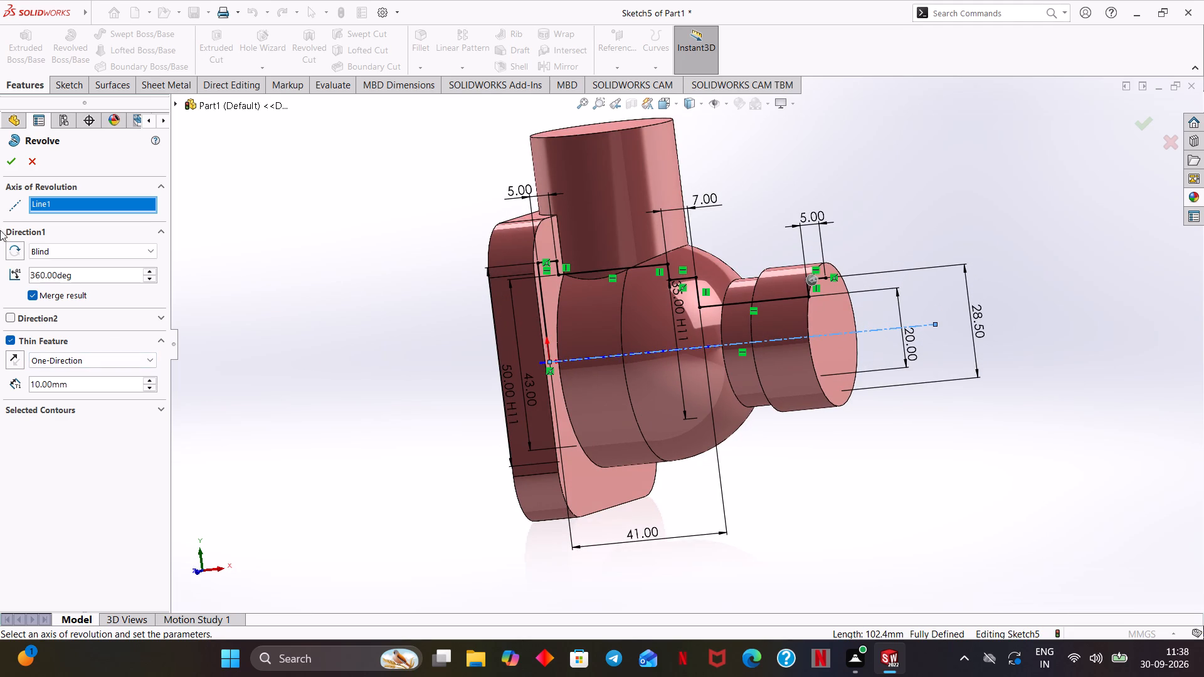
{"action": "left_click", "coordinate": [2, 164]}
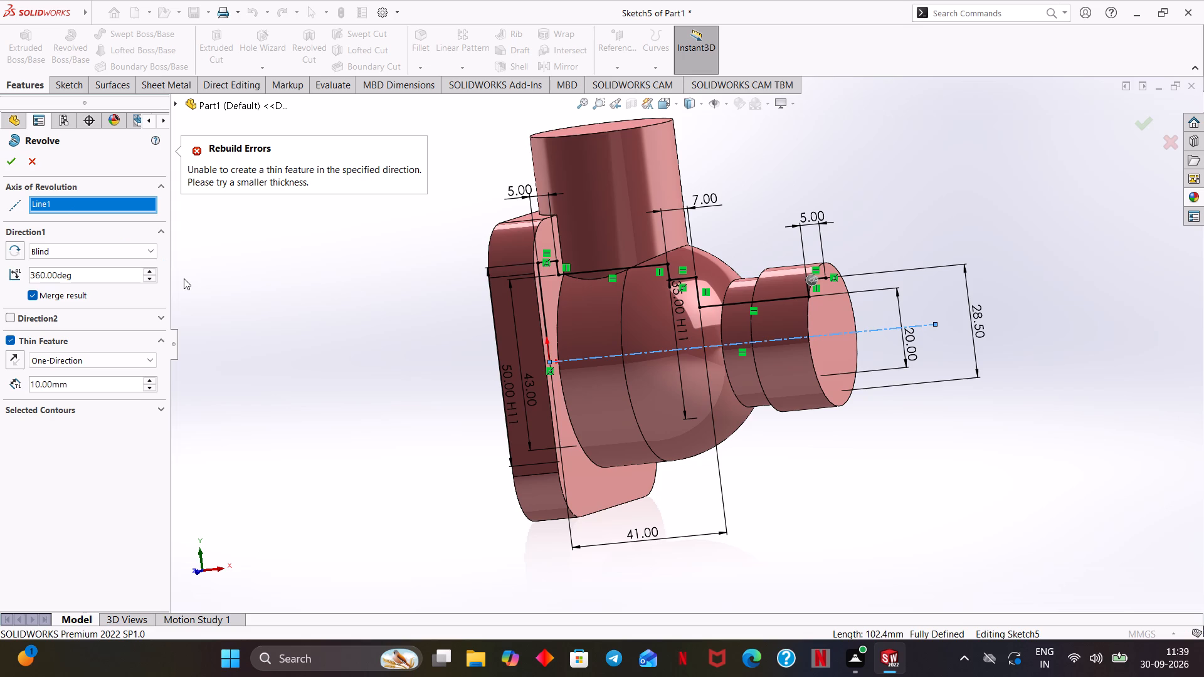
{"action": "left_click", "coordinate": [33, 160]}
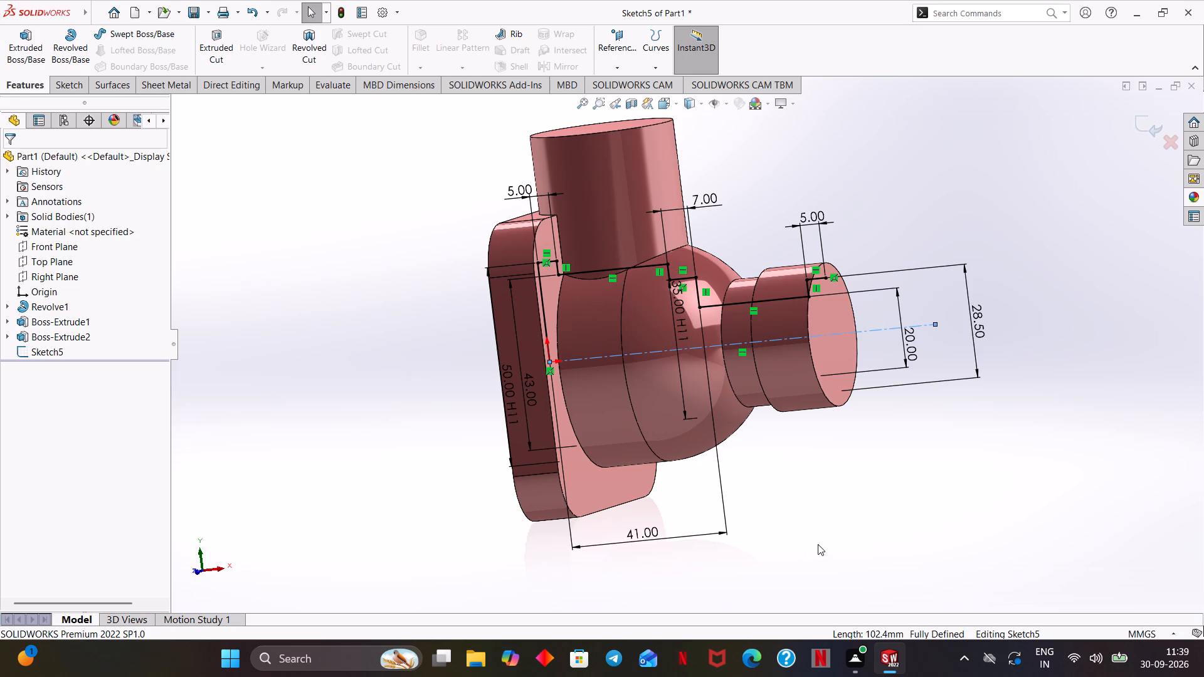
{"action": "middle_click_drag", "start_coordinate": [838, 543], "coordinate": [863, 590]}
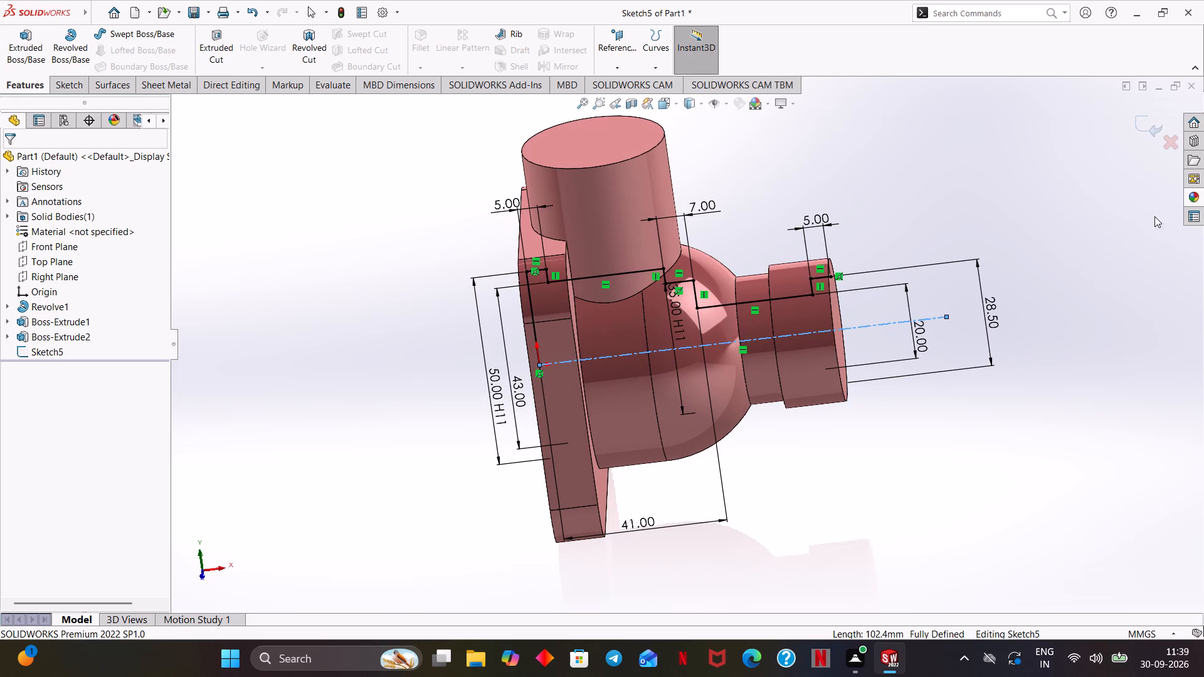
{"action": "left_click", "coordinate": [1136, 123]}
Examine the internal stepped profile against the body from several angles, reopening its sketch to check the outline.
{"action": "middle_click_drag", "start_coordinate": [940, 513], "coordinate": [920, 518]}
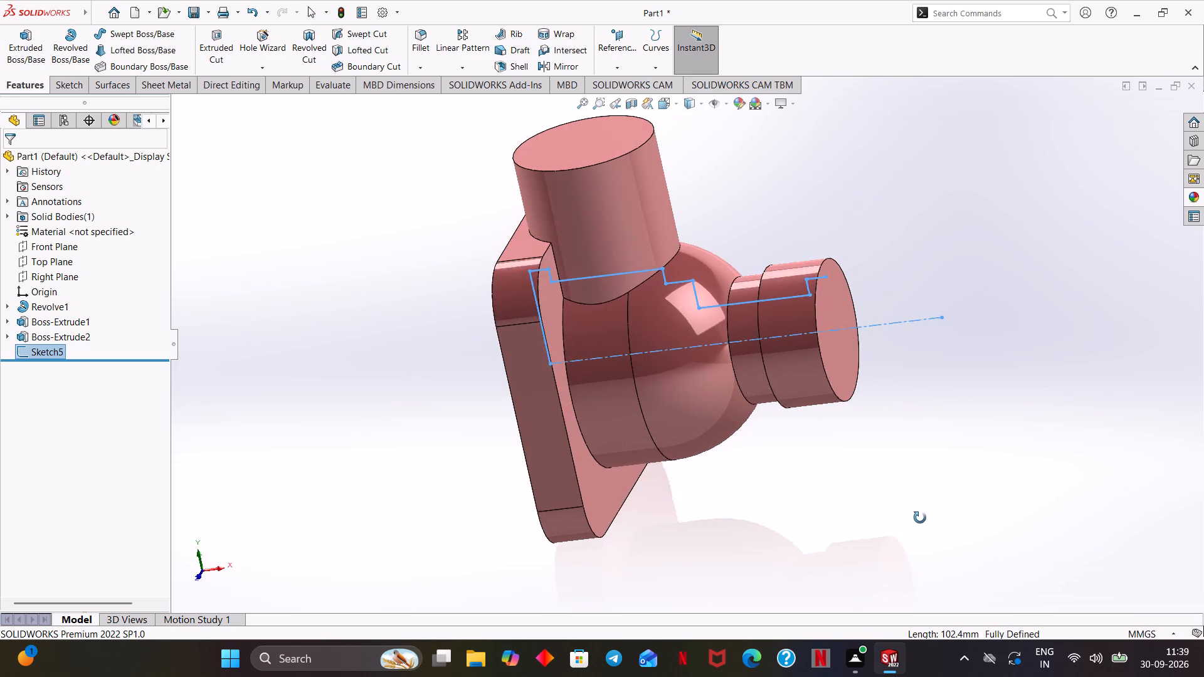
{"action": "middle_click_drag", "start_coordinate": [920, 518], "coordinate": [938, 461]}
{"action": "middle_click_drag", "start_coordinate": [944, 458], "coordinate": [885, 476], "text": "ctrl"}
{"action": "middle_click_drag", "start_coordinate": [881, 470], "coordinate": [889, 456]}
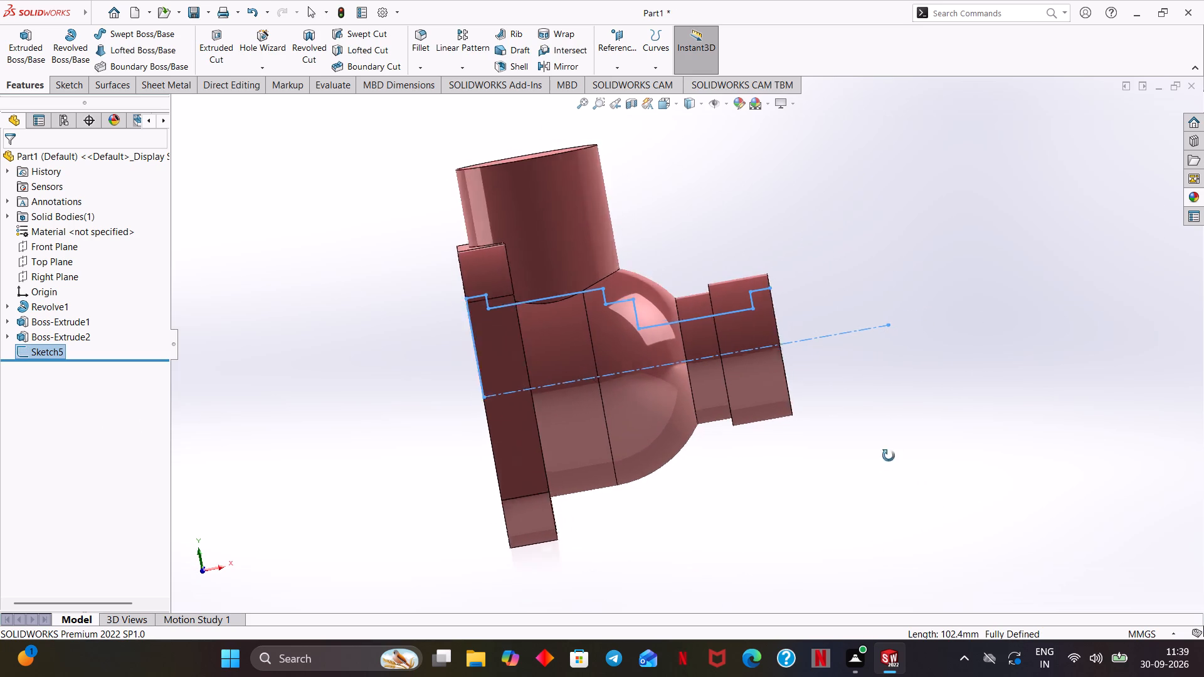
{"action": "middle_click_drag", "start_coordinate": [889, 456], "coordinate": [893, 441]}
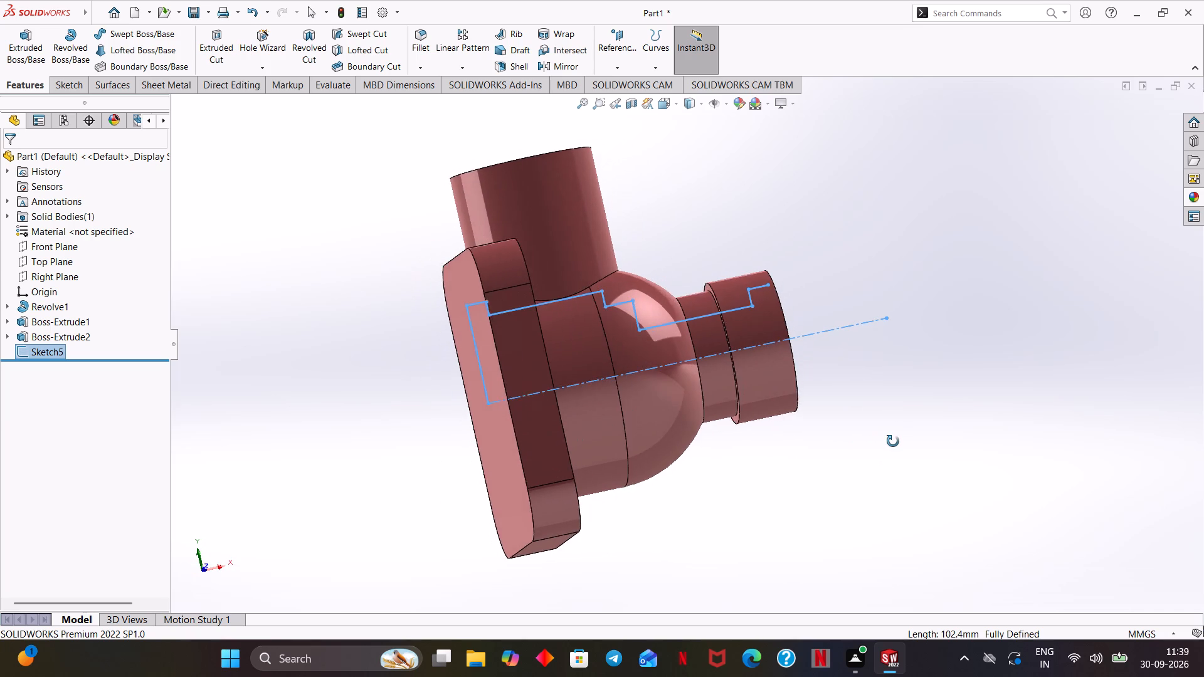
{"action": "middle_click_drag", "start_coordinate": [893, 441], "coordinate": [880, 461]}
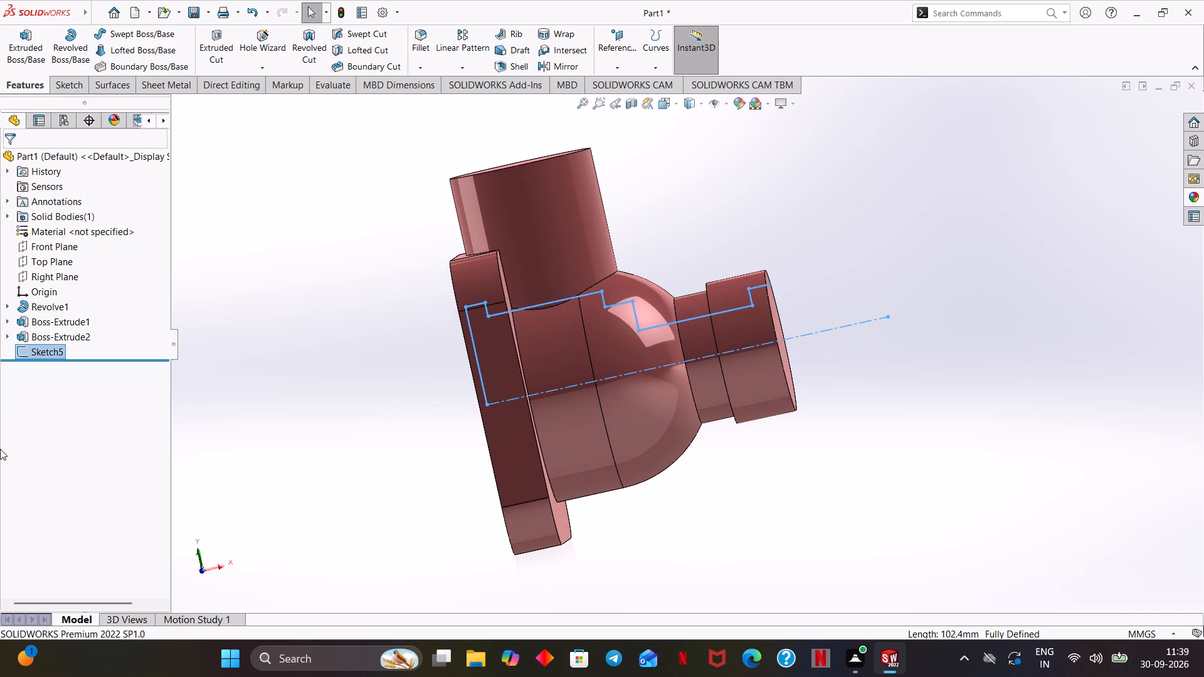
{"action": "left_click", "coordinate": [52, 353]}
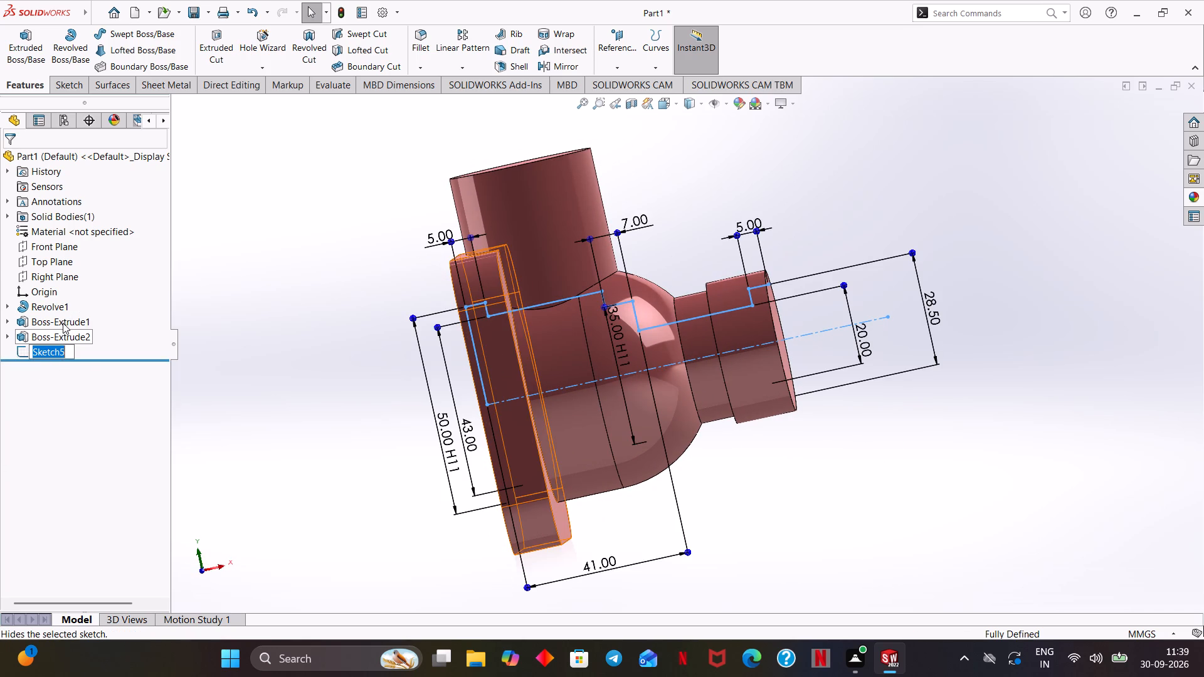
{"action": "left_click", "coordinate": [97, 343]}
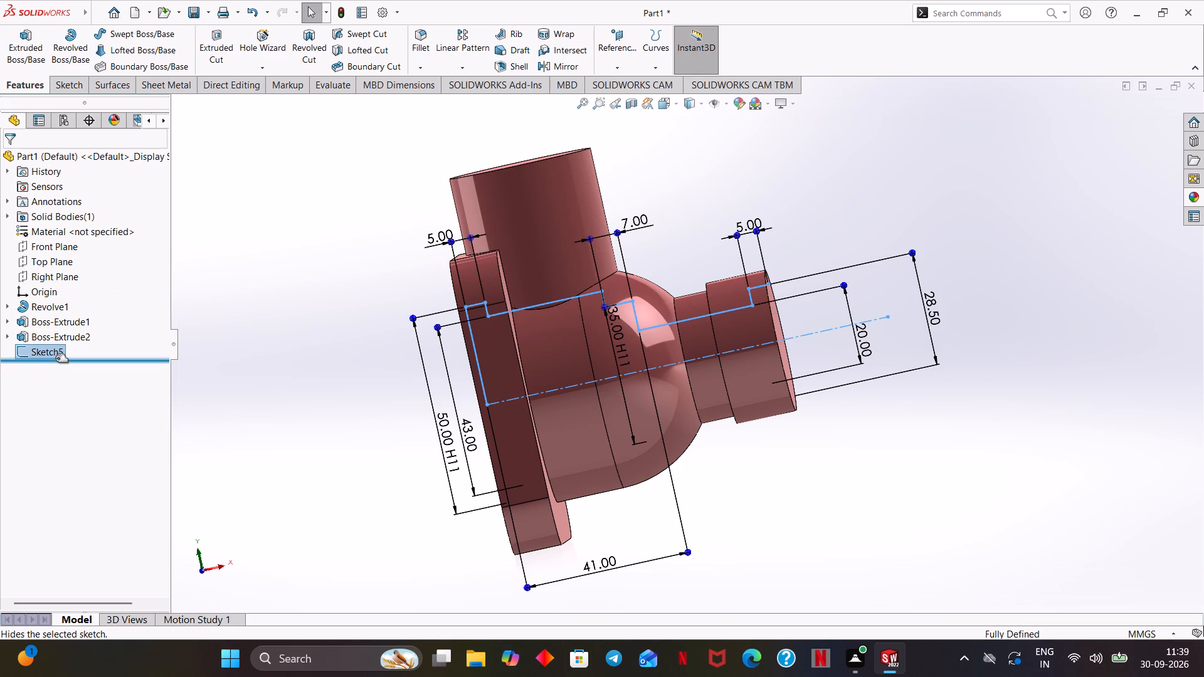
{"action": "left_click", "coordinate": [53, 352]}
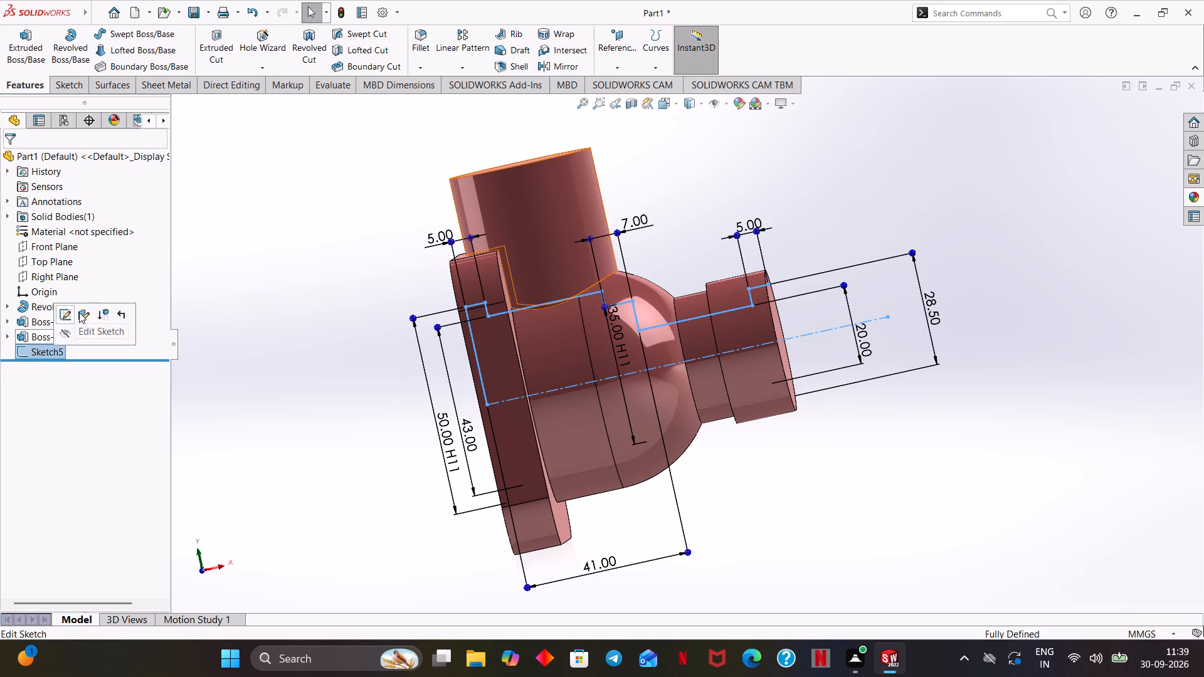
{"action": "left_click", "coordinate": [66, 314]}
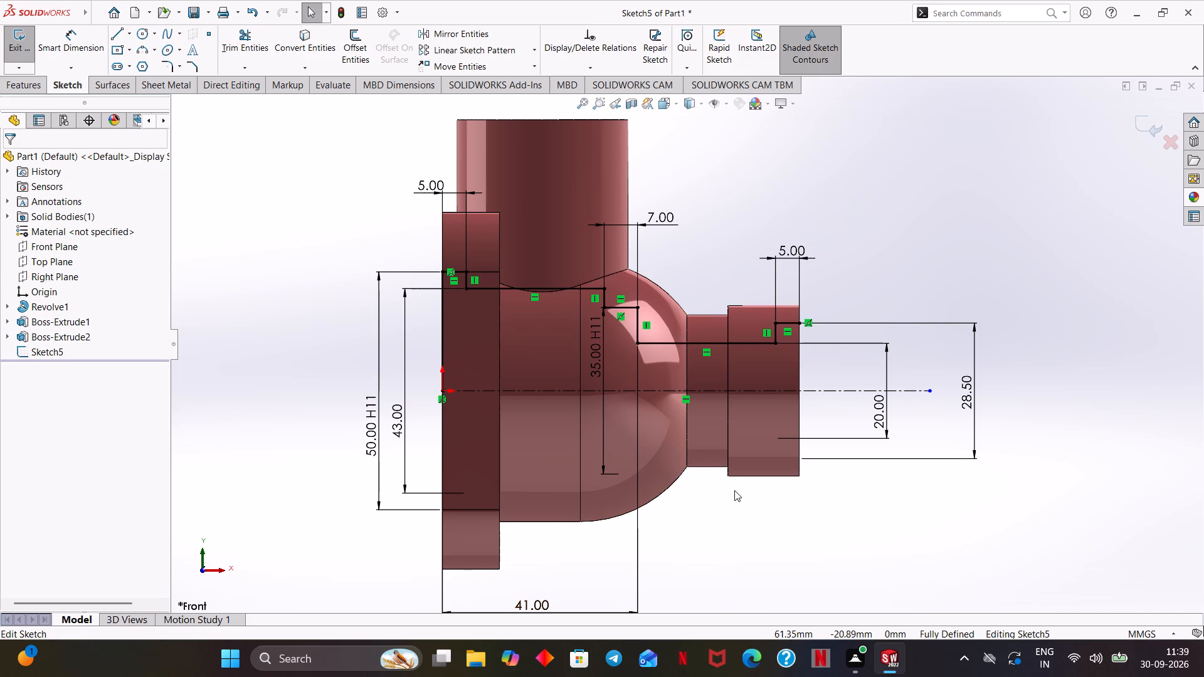
{"action": "scroll", "coordinate": [734, 490], "scroll_direction": "up", "scroll_amount": 1}
{"action": "middle_click_drag", "start_coordinate": [734, 488], "coordinate": [727, 493]}
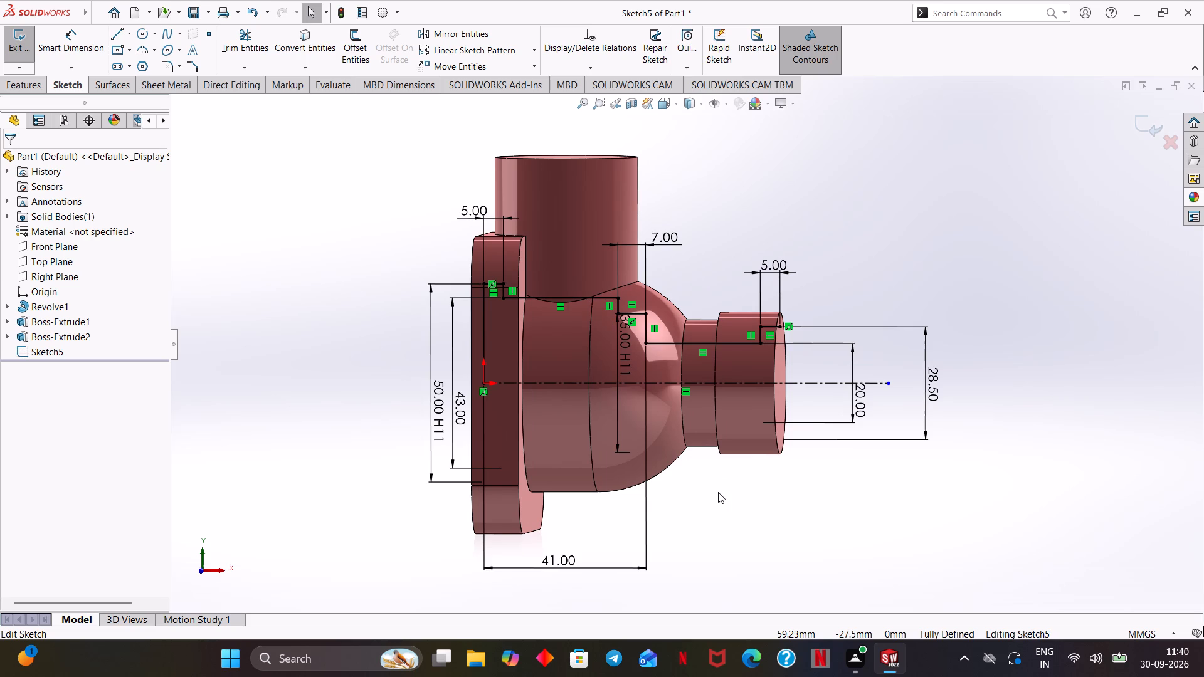
{"action": "left_click", "coordinate": [1146, 117]}
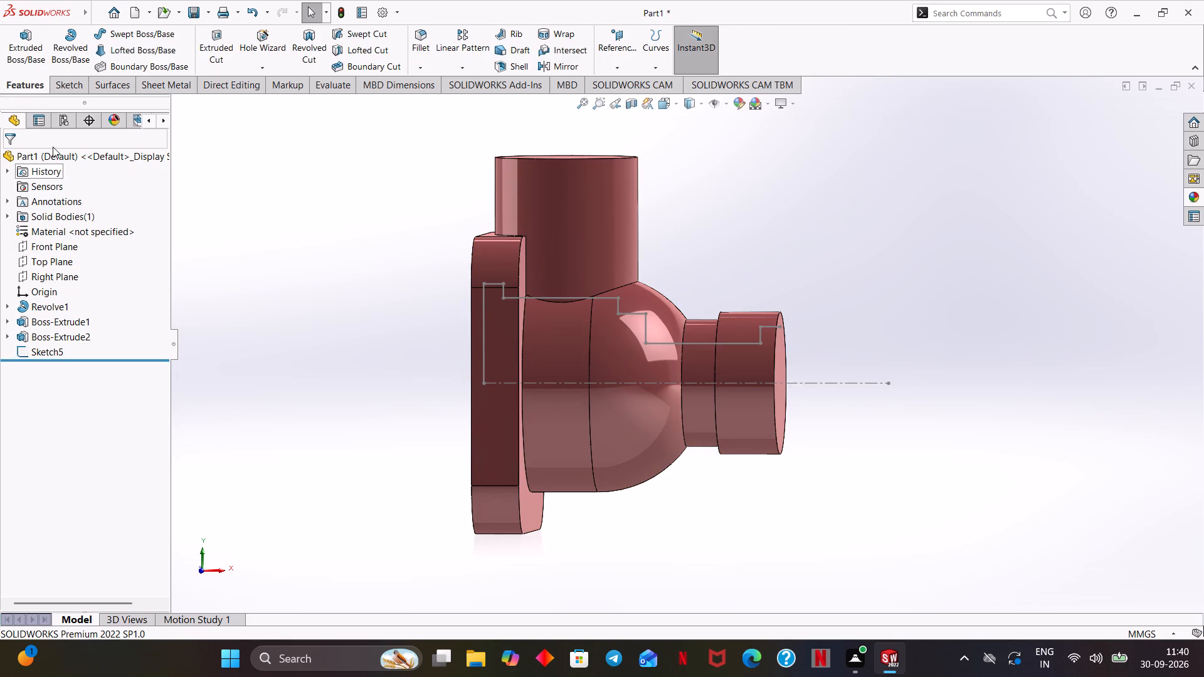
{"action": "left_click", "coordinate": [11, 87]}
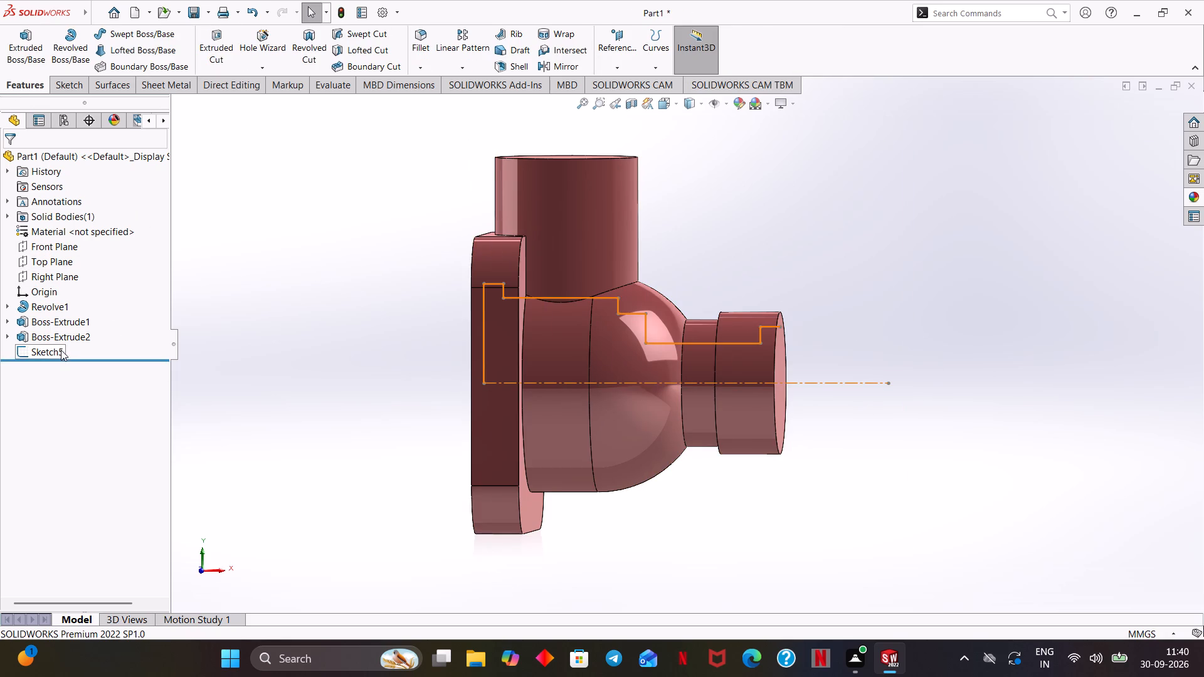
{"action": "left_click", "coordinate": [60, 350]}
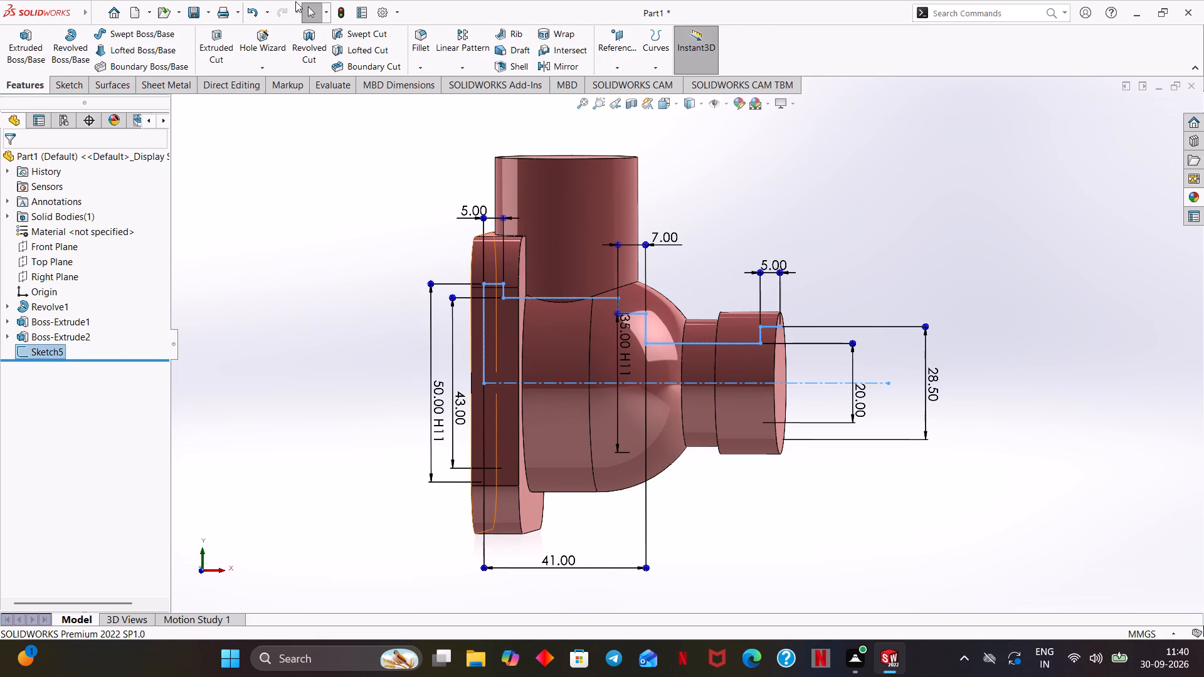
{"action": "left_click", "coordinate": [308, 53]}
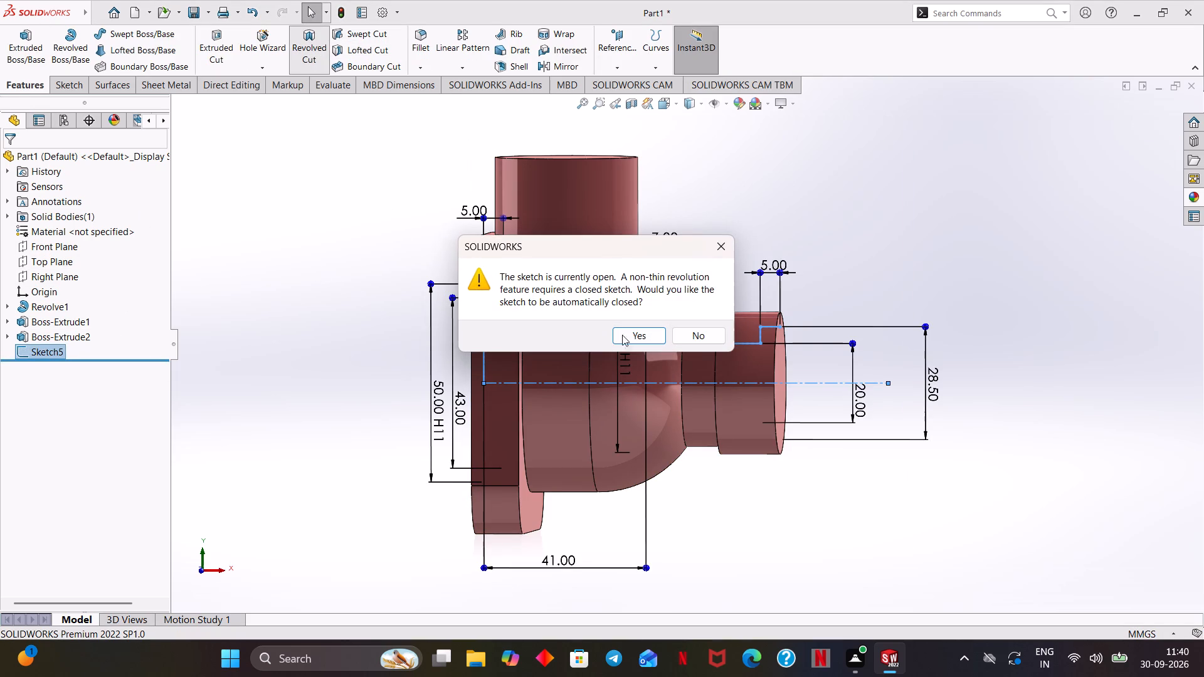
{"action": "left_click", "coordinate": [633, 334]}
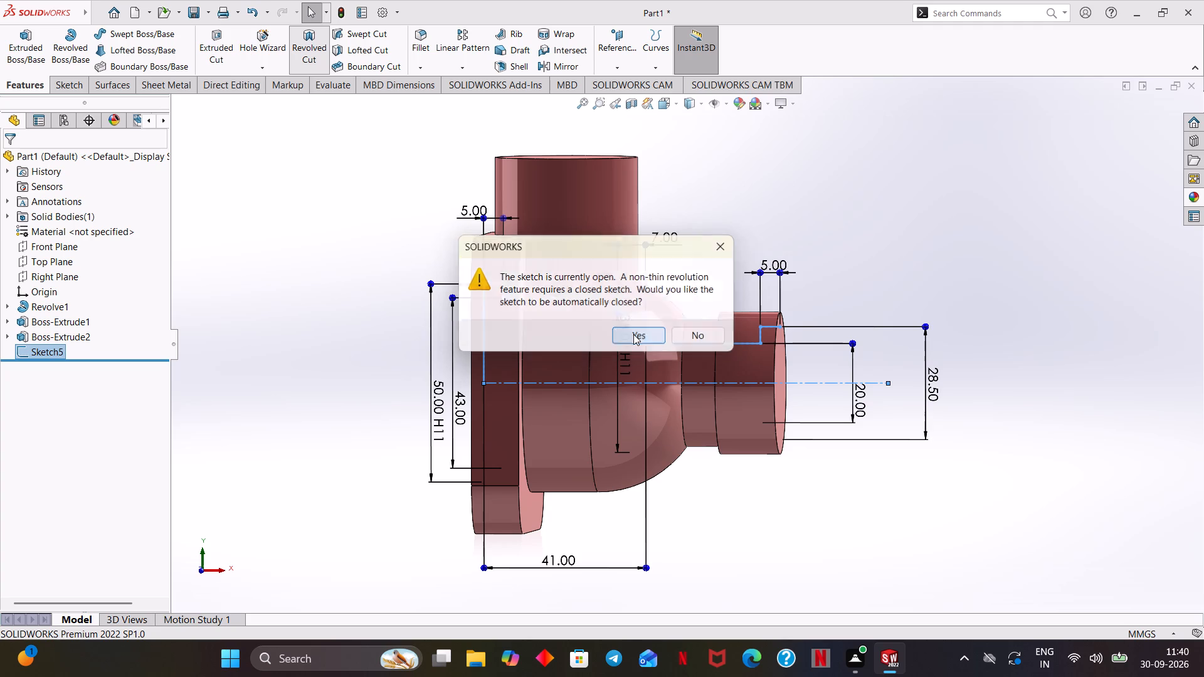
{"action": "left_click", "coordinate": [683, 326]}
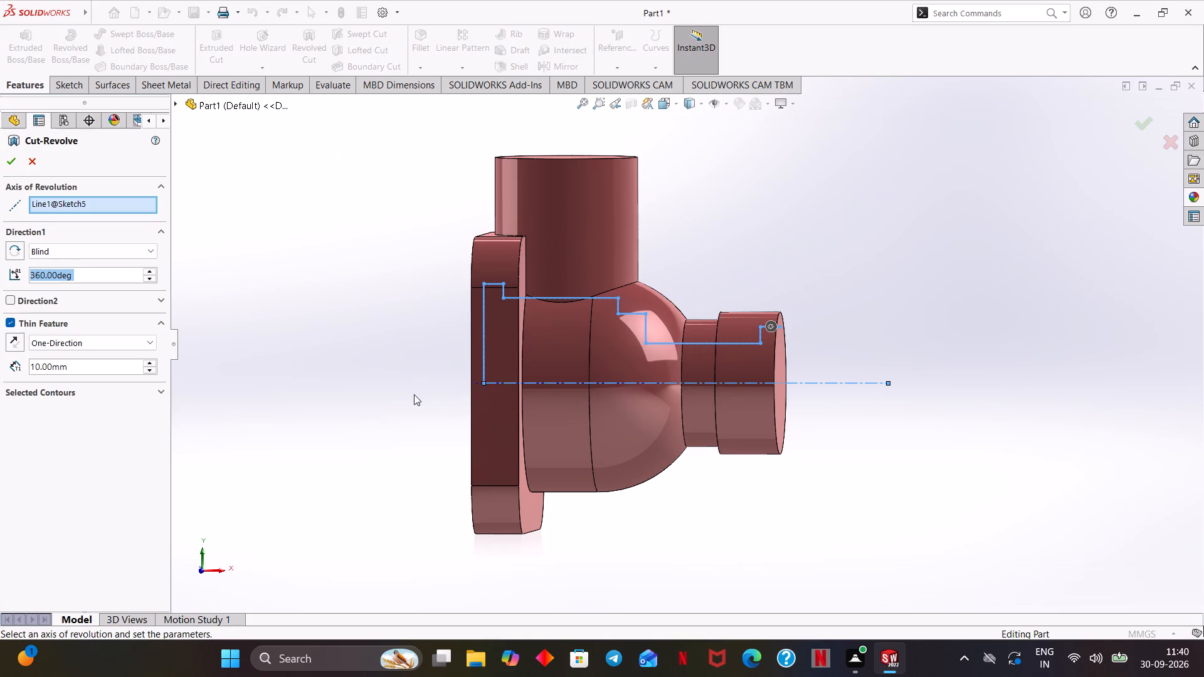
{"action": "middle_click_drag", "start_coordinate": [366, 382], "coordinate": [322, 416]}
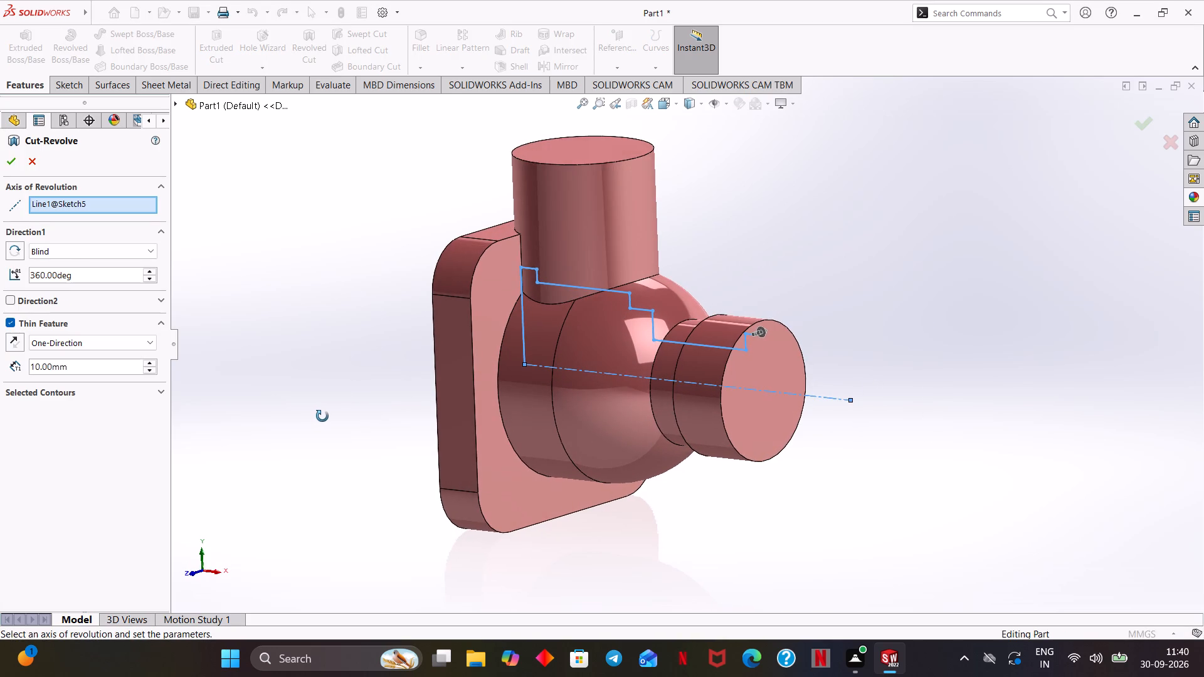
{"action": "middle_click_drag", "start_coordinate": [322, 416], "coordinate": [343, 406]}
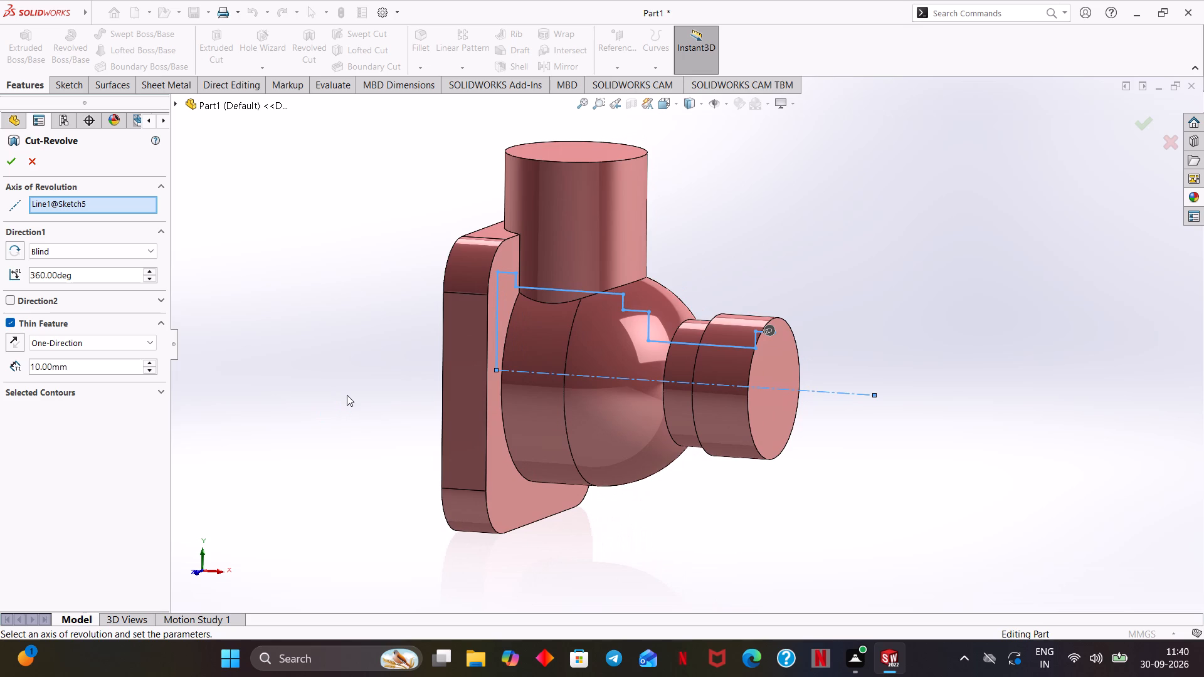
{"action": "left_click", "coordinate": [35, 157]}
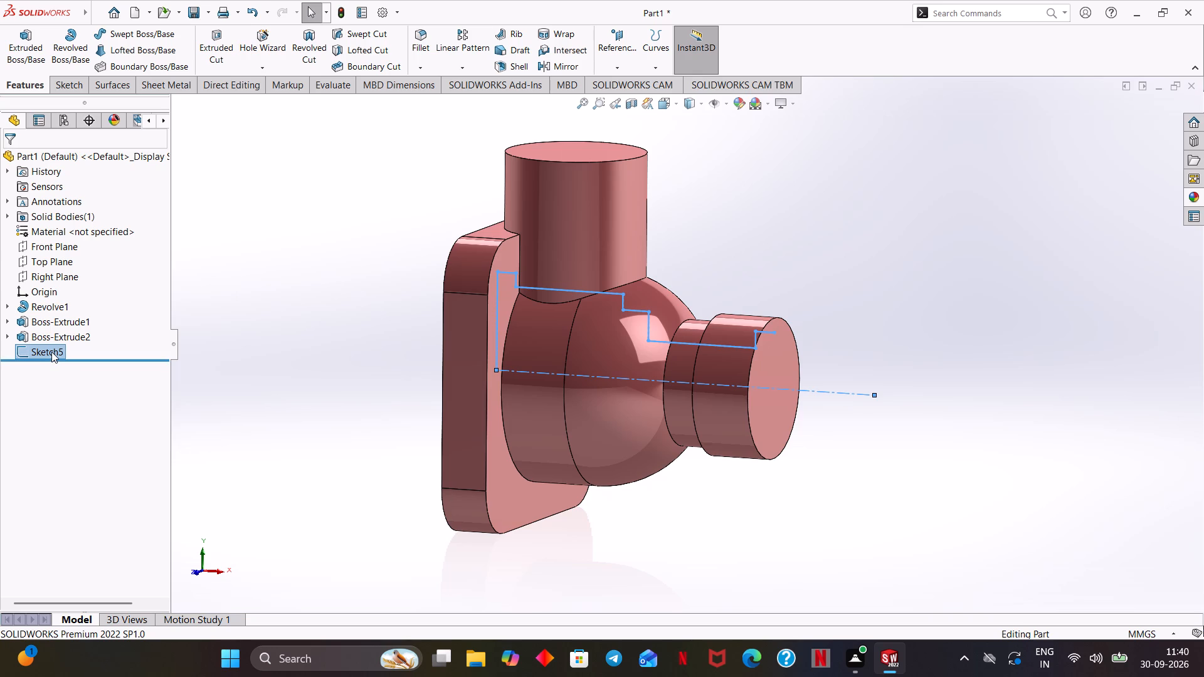
Examine the internal stepped profile and its dimensions against the flange, branch and stepped end from several angles.
{"action": "left_click", "coordinate": [51, 352]}
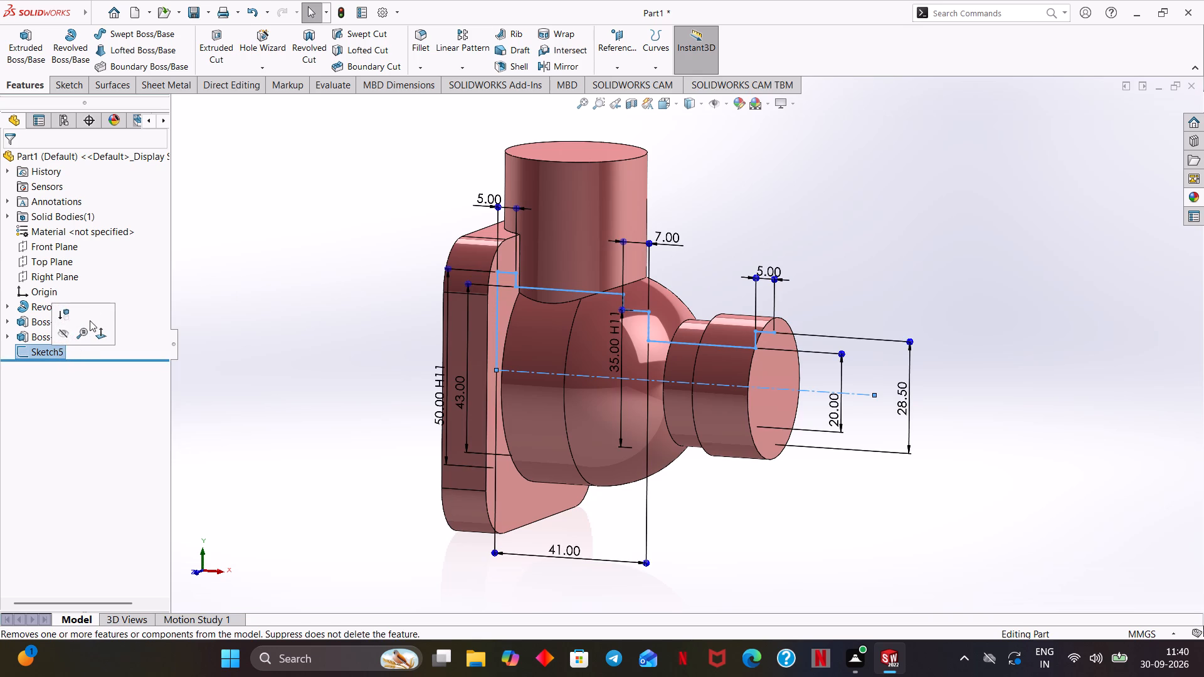
{"action": "left_click", "coordinate": [198, 316]}
{"action": "key", "text": "Escape"}
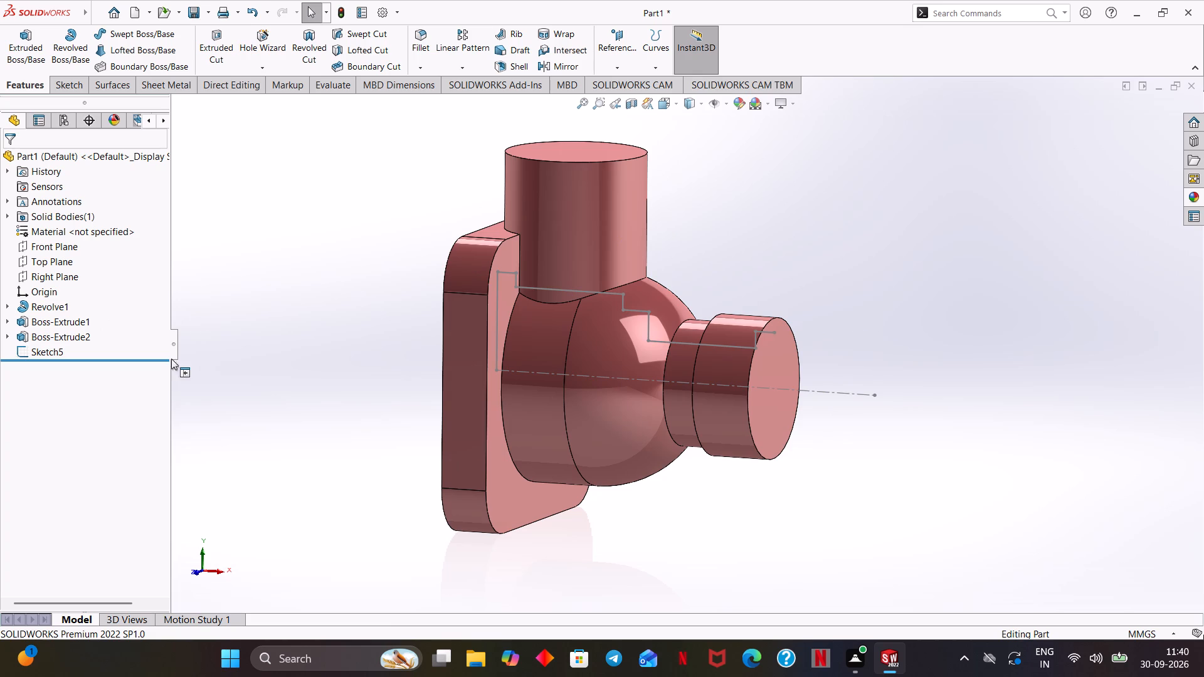
{"action": "key", "text": "ctrl+7"}
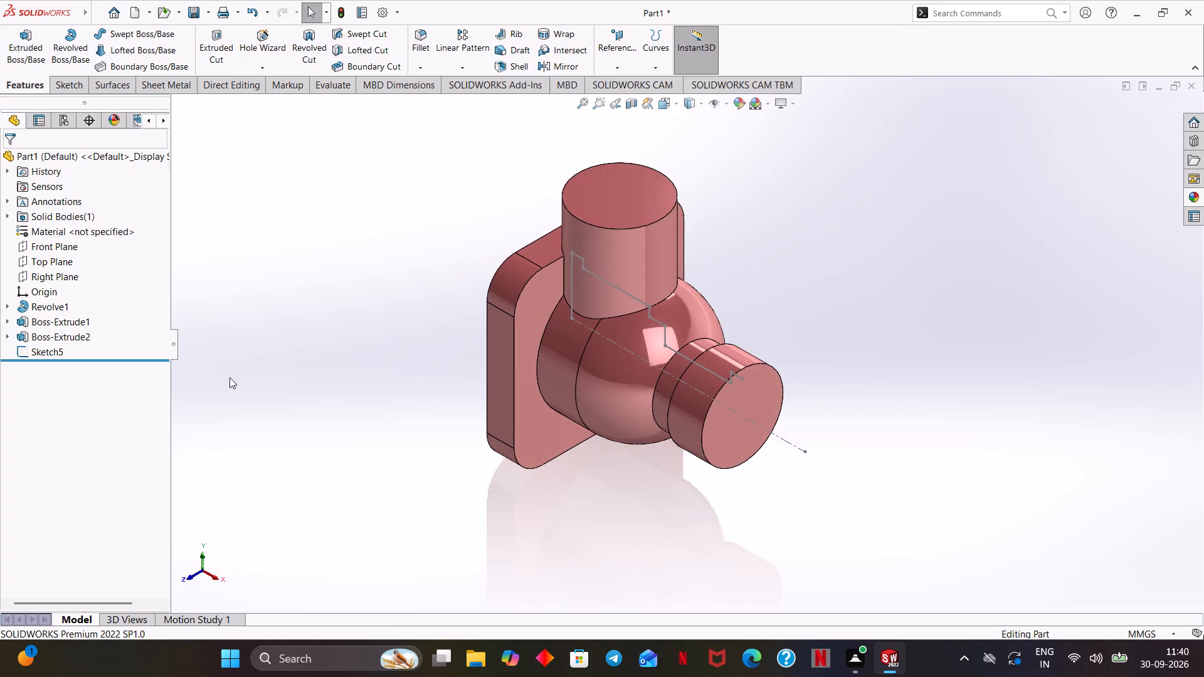
{"action": "middle_click_drag", "start_coordinate": [325, 454], "coordinate": [405, 401]}
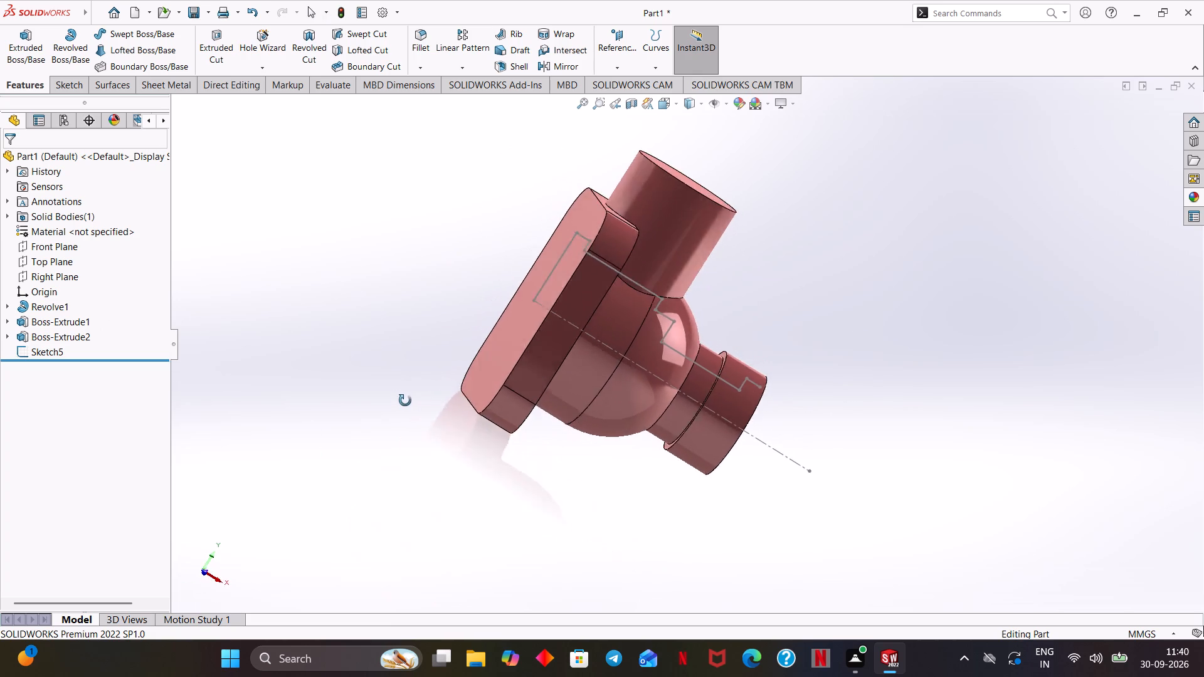
{"action": "middle_click_drag", "start_coordinate": [405, 401], "coordinate": [386, 386]}
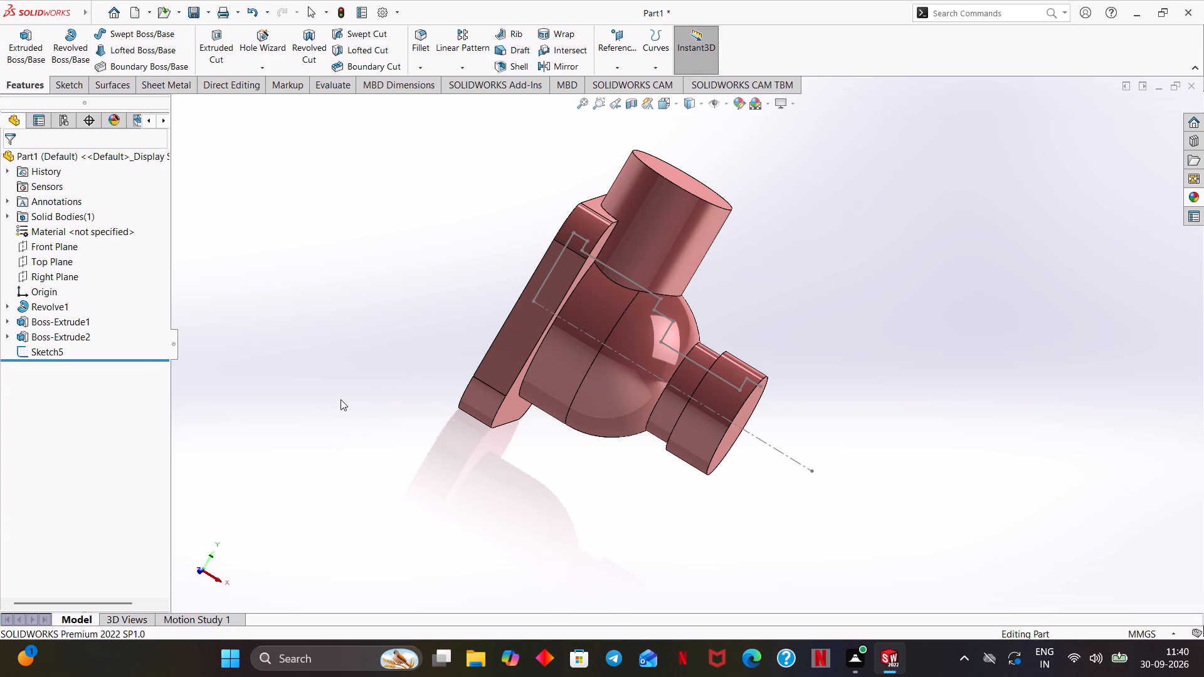
{"action": "key", "text": "ctrl+7"}
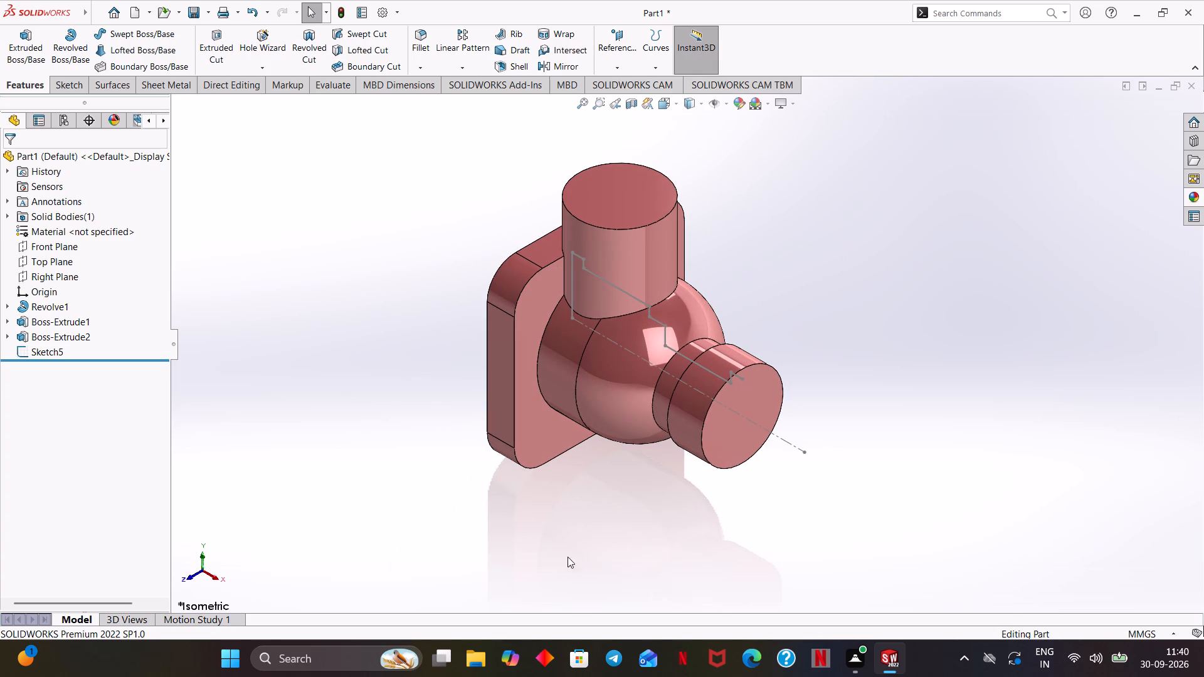
{"action": "middle_click_drag", "start_coordinate": [802, 507], "coordinate": [887, 364]}
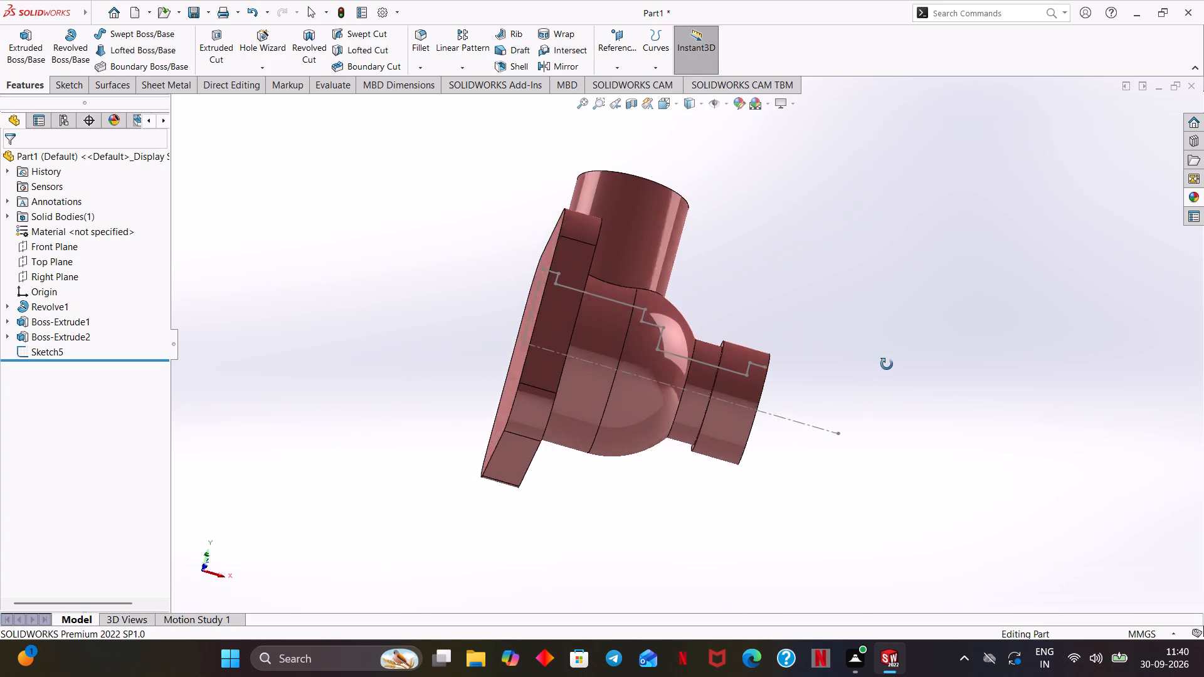
{"action": "middle_click_drag", "start_coordinate": [887, 364], "coordinate": [912, 471]}
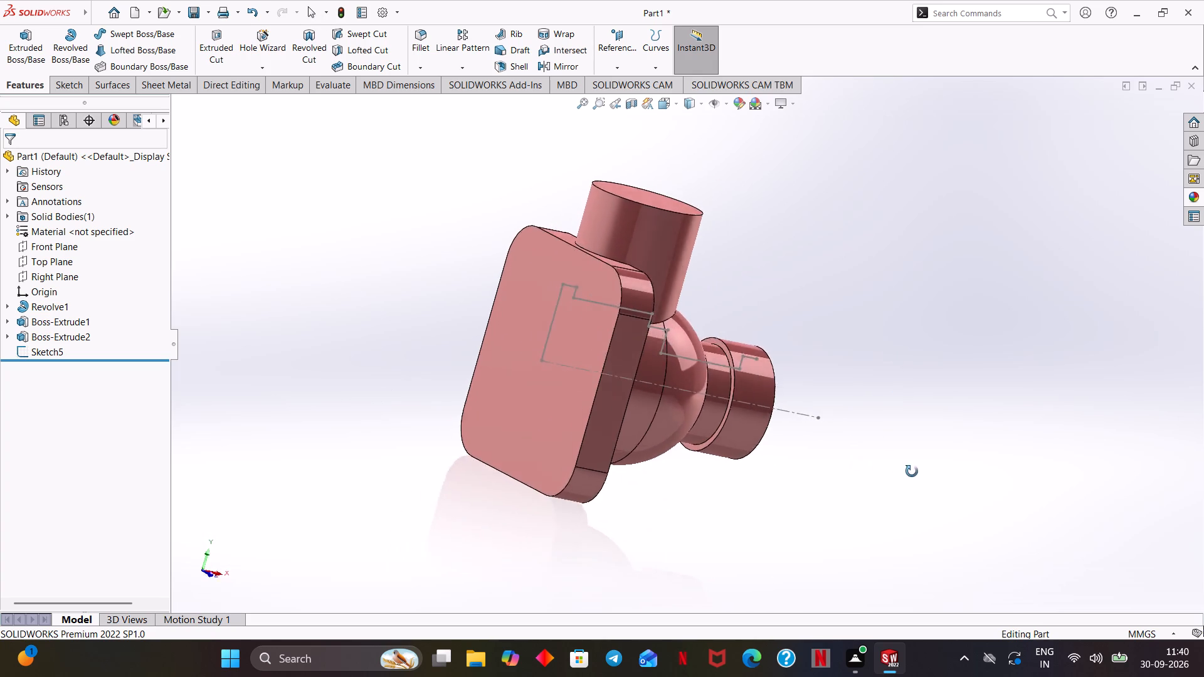
{"action": "middle_click_drag", "start_coordinate": [912, 471], "coordinate": [863, 443]}
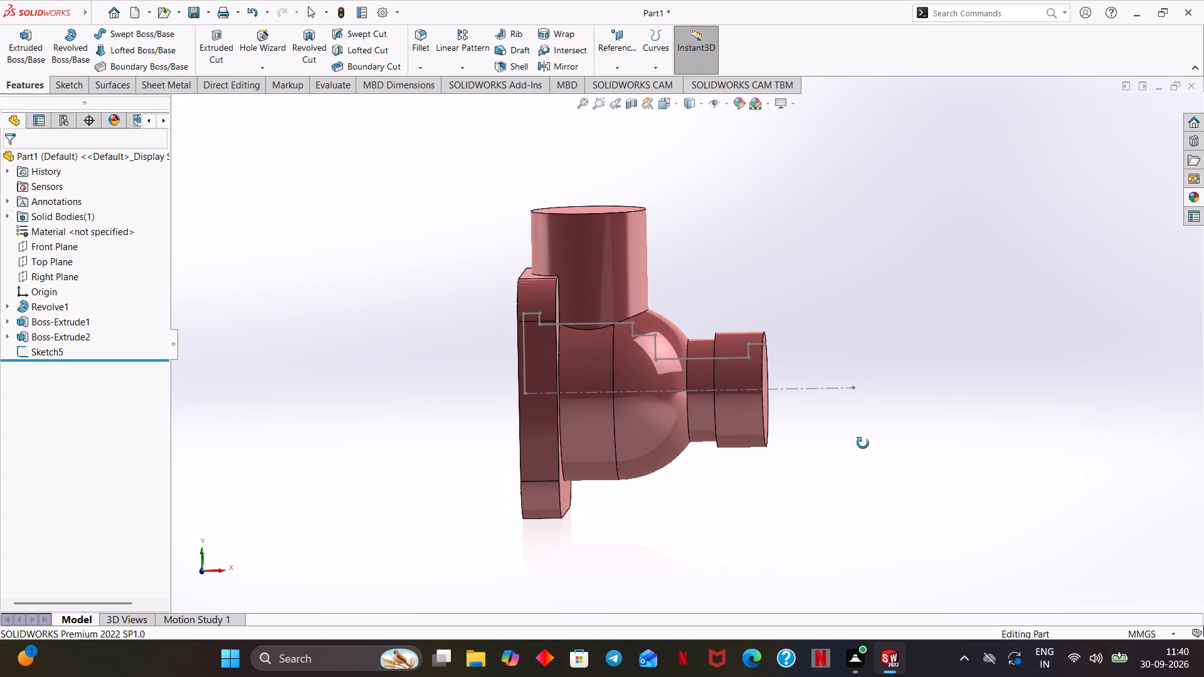
{"action": "middle_click_drag", "start_coordinate": [863, 443], "coordinate": [827, 464]}
{"action": "middle_click_drag", "start_coordinate": [747, 507], "coordinate": [697, 473], "text": "ctrl"}
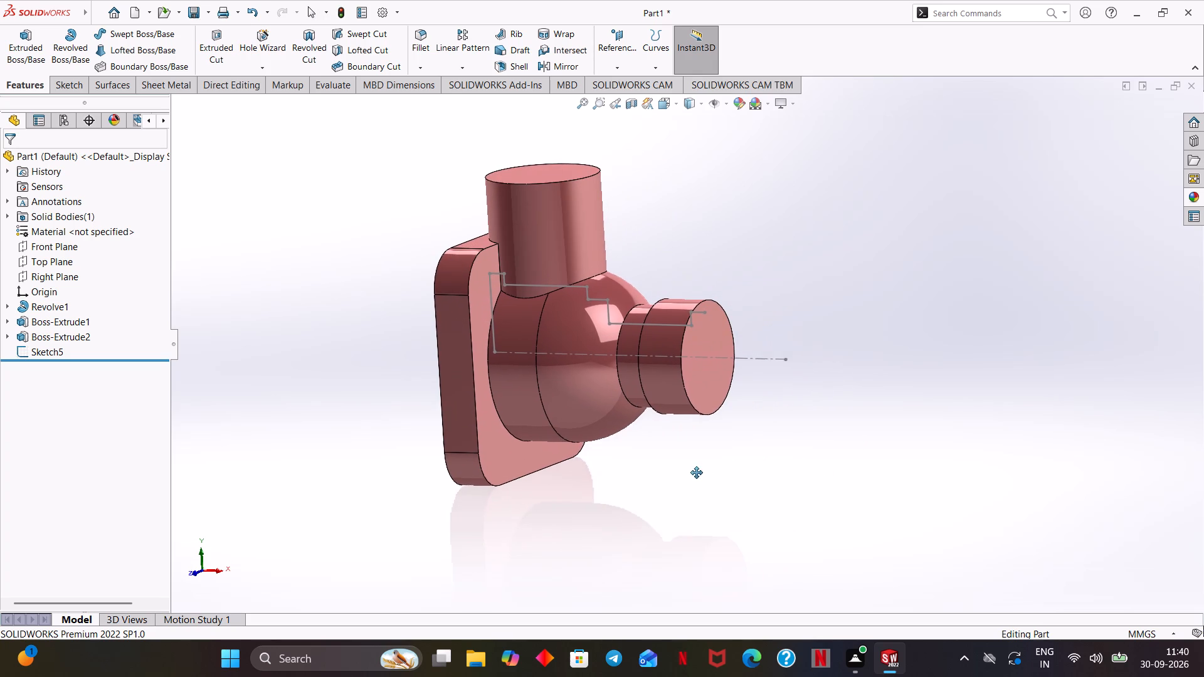
{"action": "middle_click_drag", "start_coordinate": [697, 473], "coordinate": [697, 469], "text": "ctrl"}
{"action": "middle_click_drag", "start_coordinate": [801, 437], "coordinate": [827, 476]}
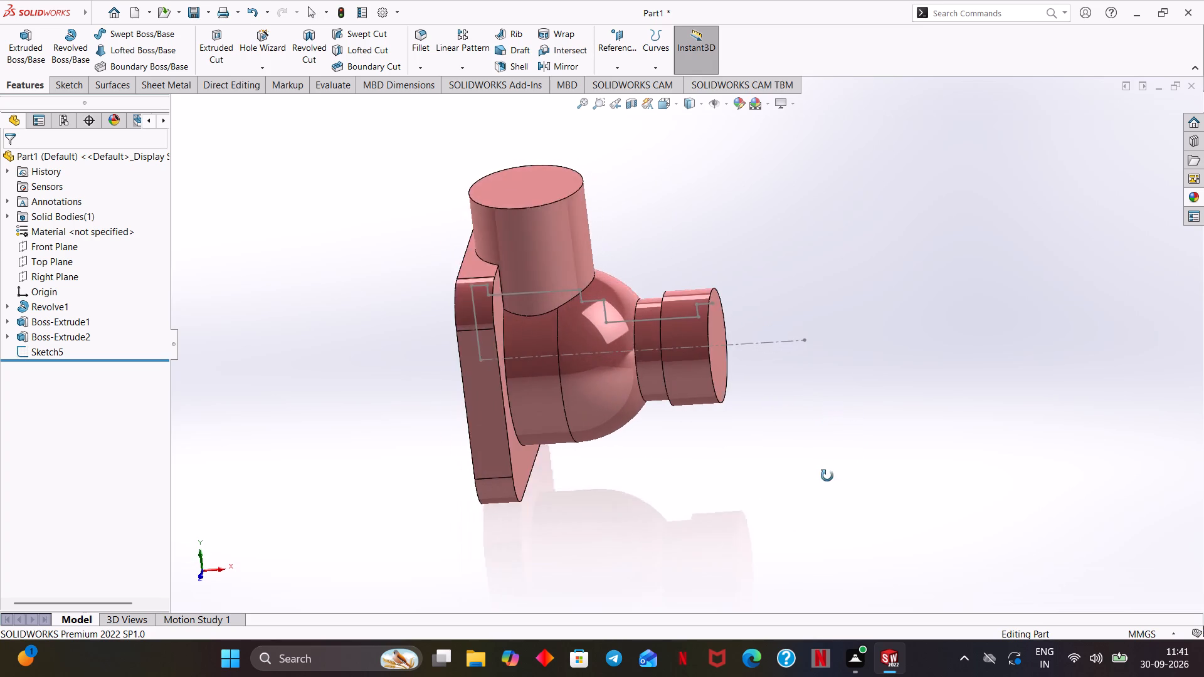
{"action": "middle_click_drag", "start_coordinate": [827, 476], "coordinate": [800, 453]}
{"action": "key", "text": "ctrl+7"}
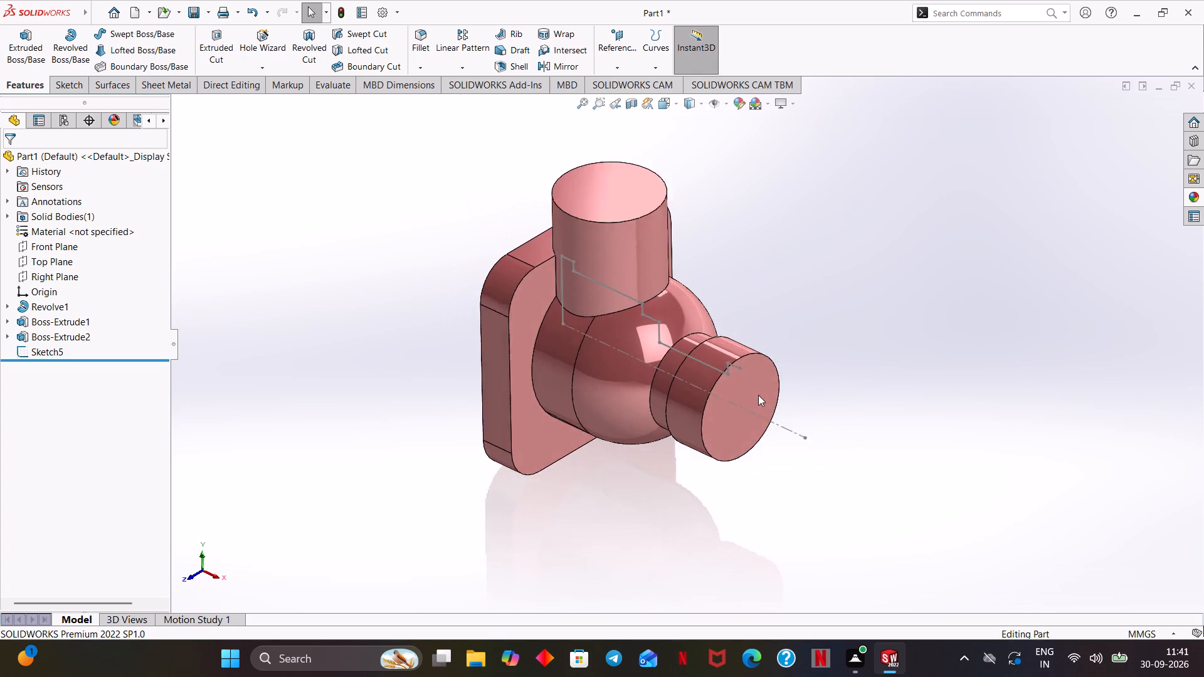
{"action": "middle_click_drag", "start_coordinate": [634, 505], "coordinate": [694, 416]}
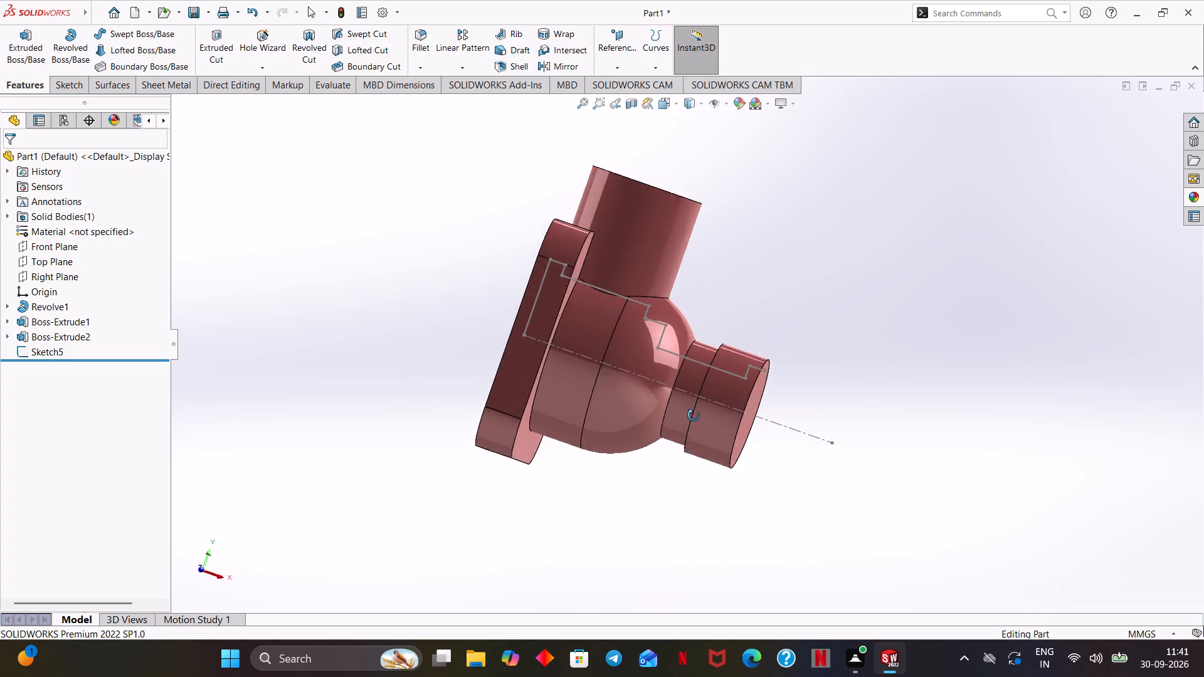
{"action": "middle_click_drag", "start_coordinate": [694, 416], "coordinate": [659, 545]}
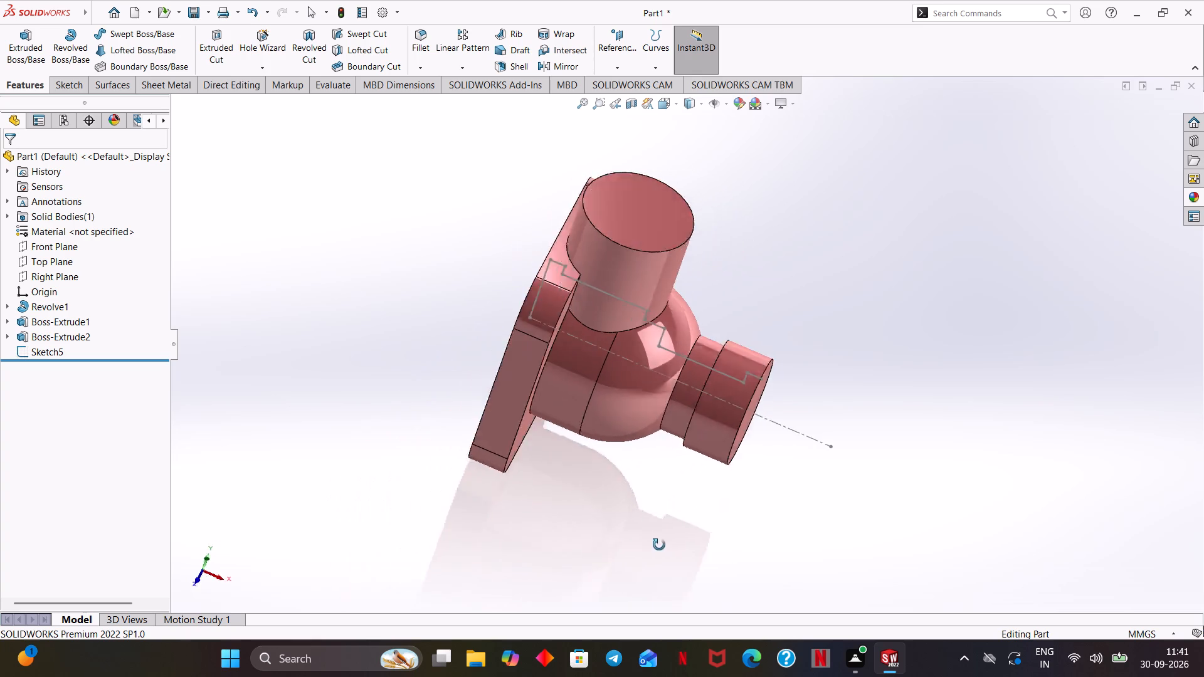
{"action": "middle_click_drag", "start_coordinate": [659, 545], "coordinate": [639, 460]}
{"action": "key", "text": "ctrl+7"}
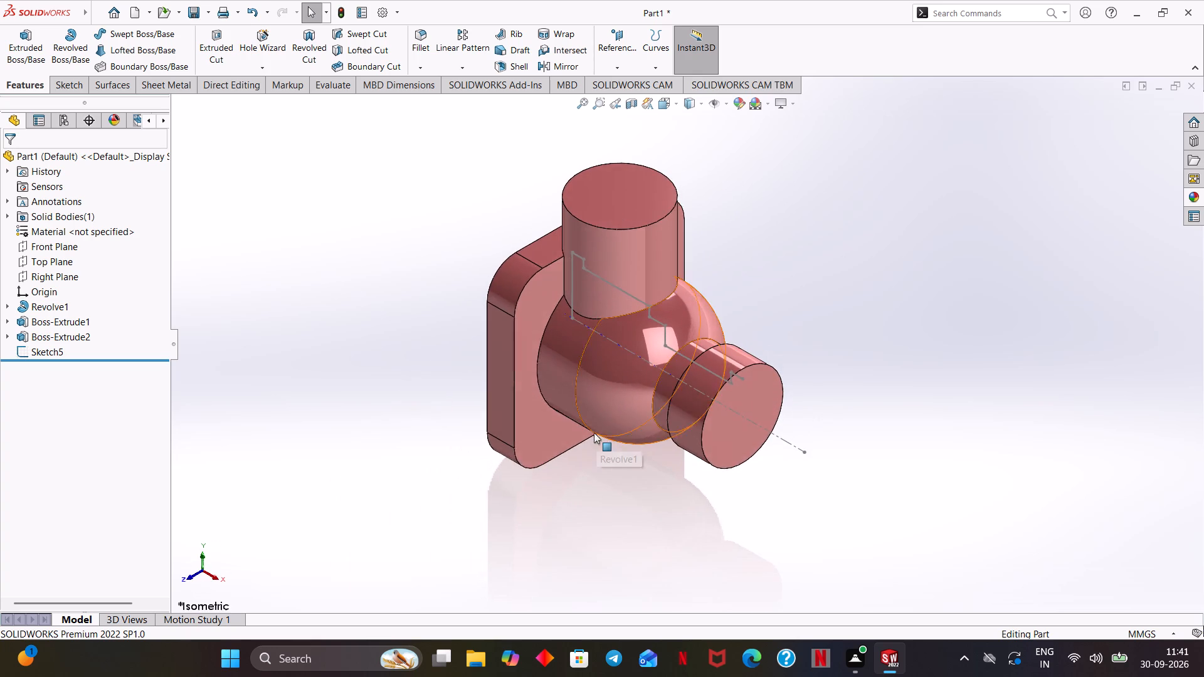
Reopen the internal stepped profile's sketch for editing, viewed square to its plane.
{"action": "scroll", "coordinate": [582, 432], "scroll_direction": "down", "scroll_amount": 2}
{"action": "key", "text": "ctrl+8"}
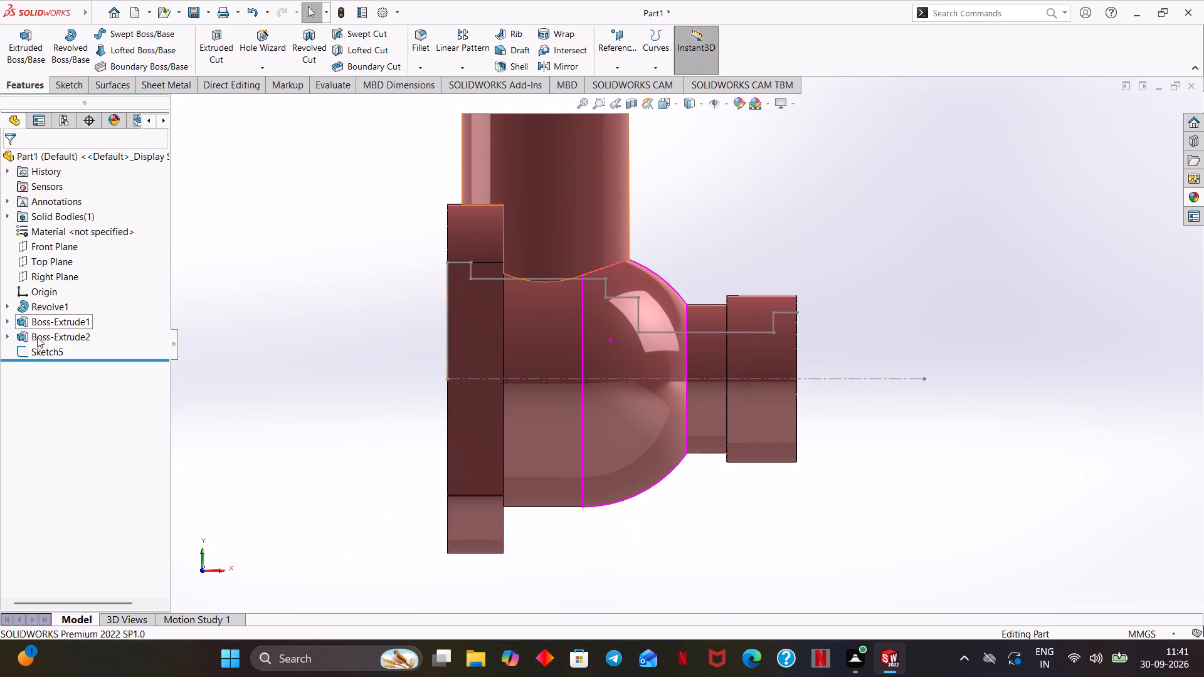
{"action": "left_click", "coordinate": [43, 347]}
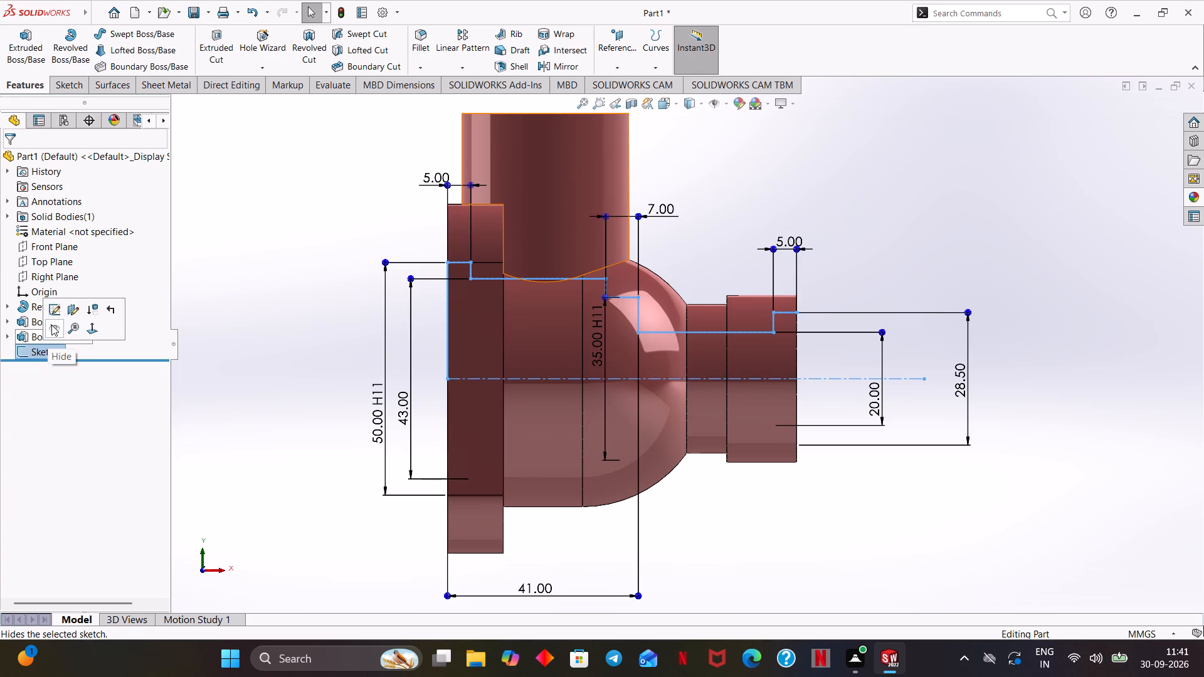
{"action": "left_click", "coordinate": [52, 310]}
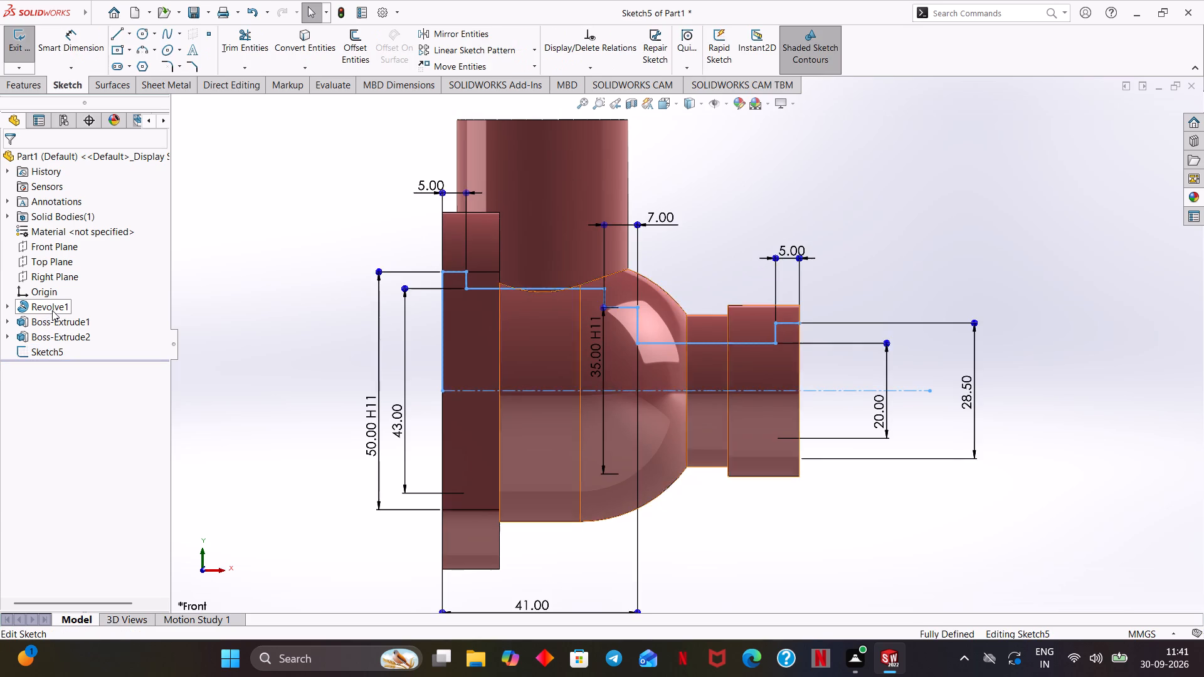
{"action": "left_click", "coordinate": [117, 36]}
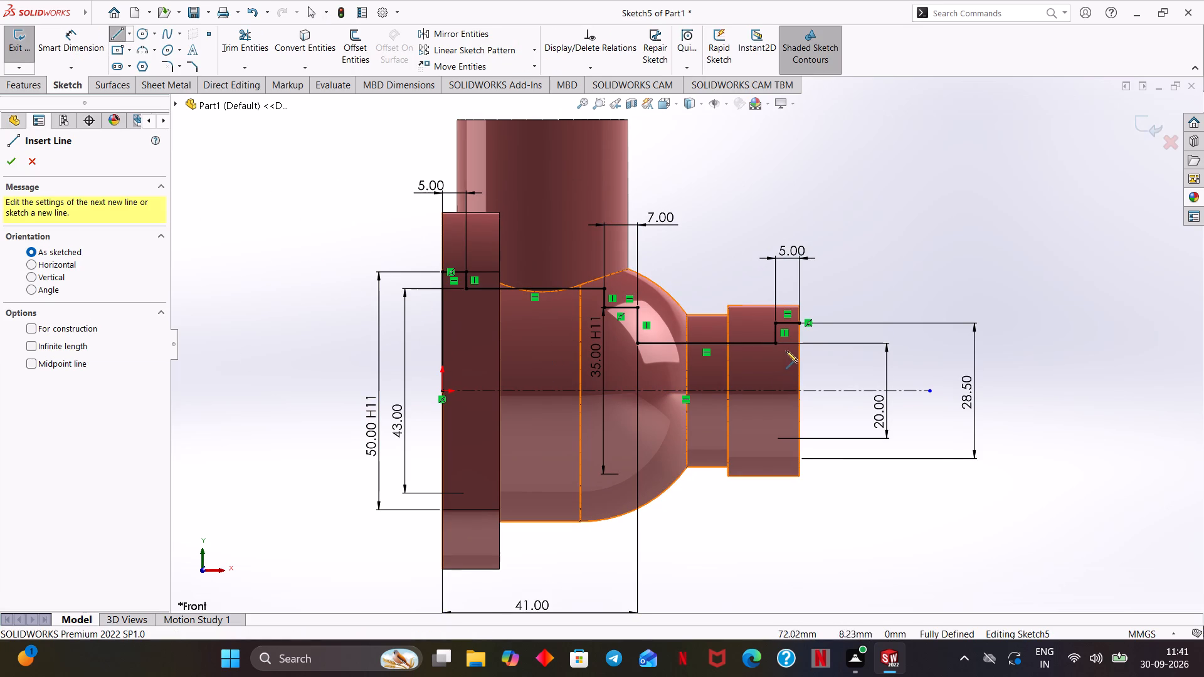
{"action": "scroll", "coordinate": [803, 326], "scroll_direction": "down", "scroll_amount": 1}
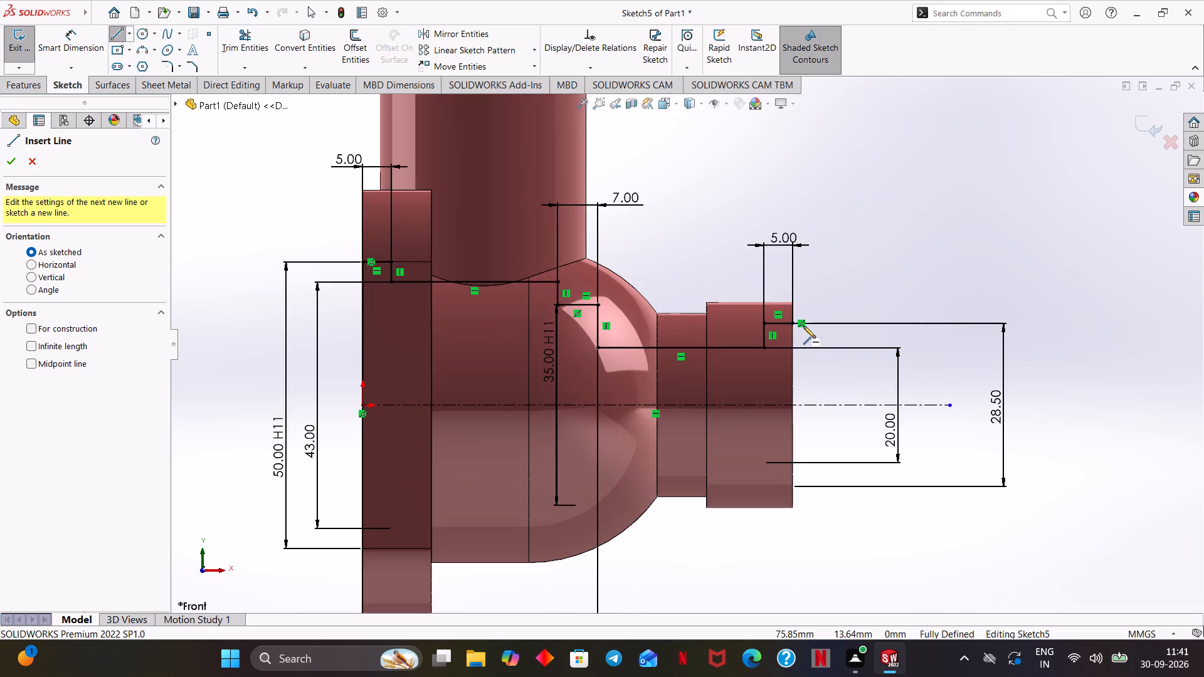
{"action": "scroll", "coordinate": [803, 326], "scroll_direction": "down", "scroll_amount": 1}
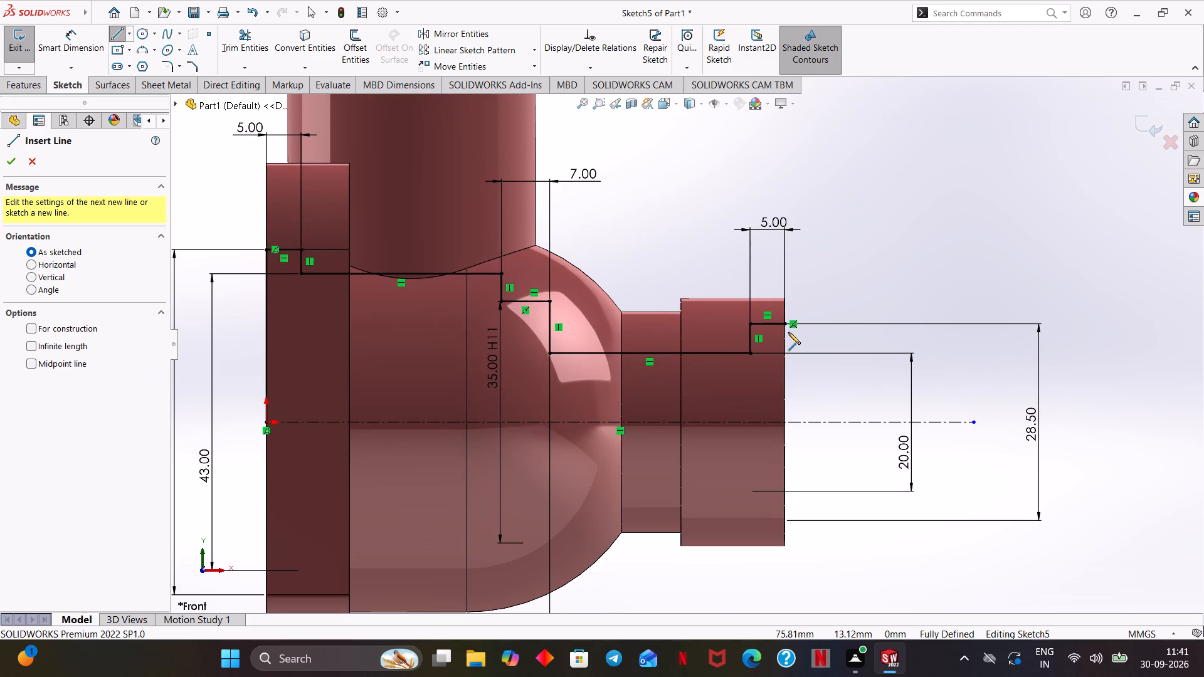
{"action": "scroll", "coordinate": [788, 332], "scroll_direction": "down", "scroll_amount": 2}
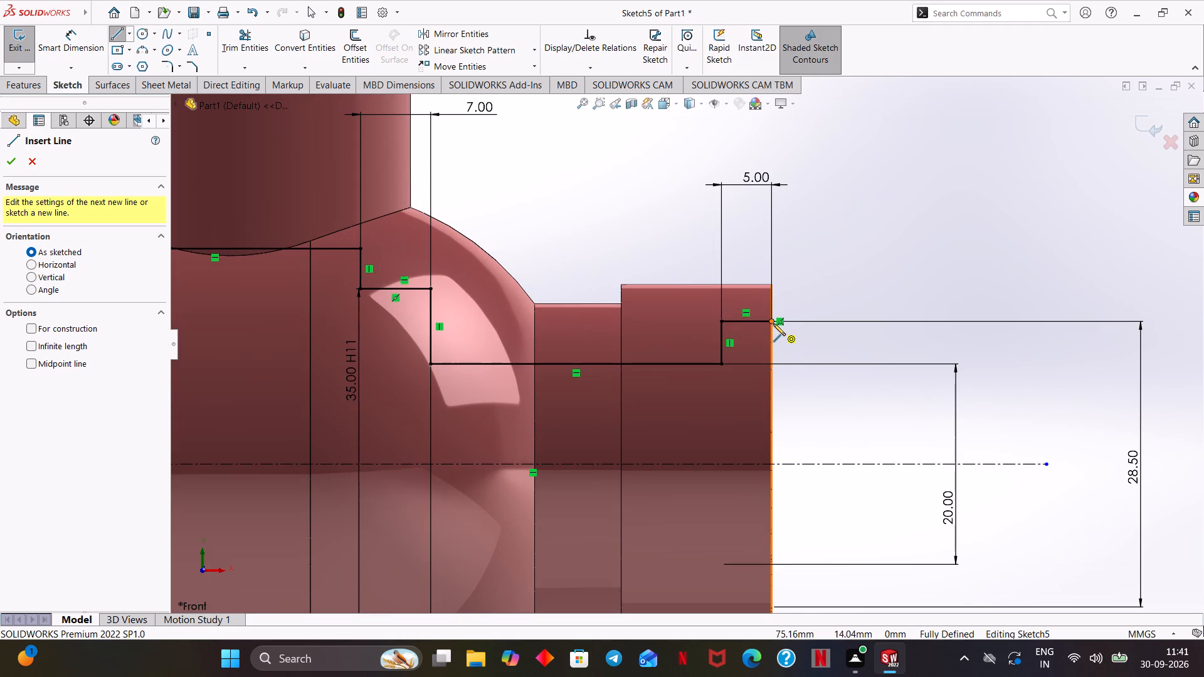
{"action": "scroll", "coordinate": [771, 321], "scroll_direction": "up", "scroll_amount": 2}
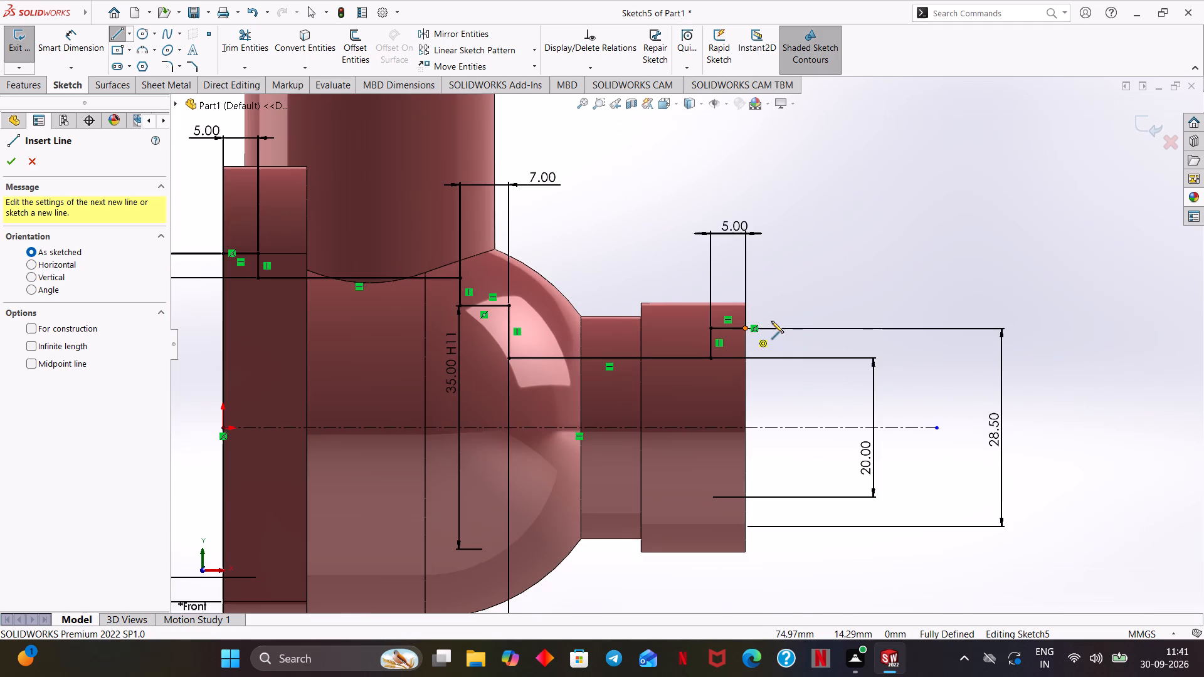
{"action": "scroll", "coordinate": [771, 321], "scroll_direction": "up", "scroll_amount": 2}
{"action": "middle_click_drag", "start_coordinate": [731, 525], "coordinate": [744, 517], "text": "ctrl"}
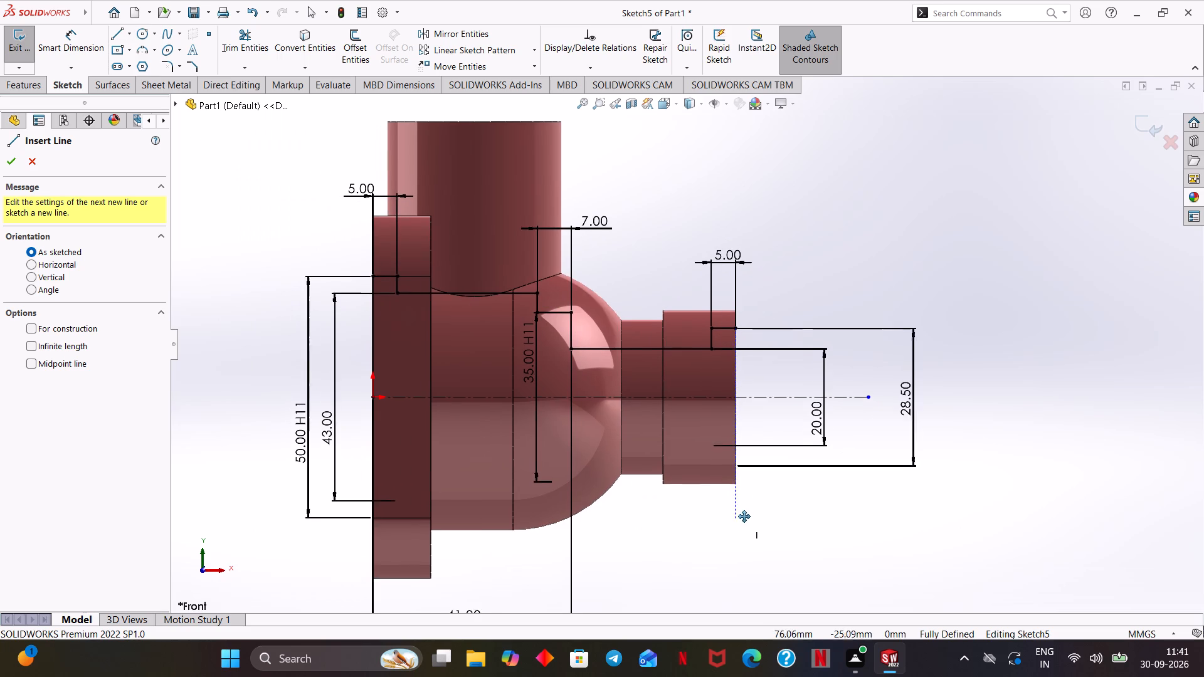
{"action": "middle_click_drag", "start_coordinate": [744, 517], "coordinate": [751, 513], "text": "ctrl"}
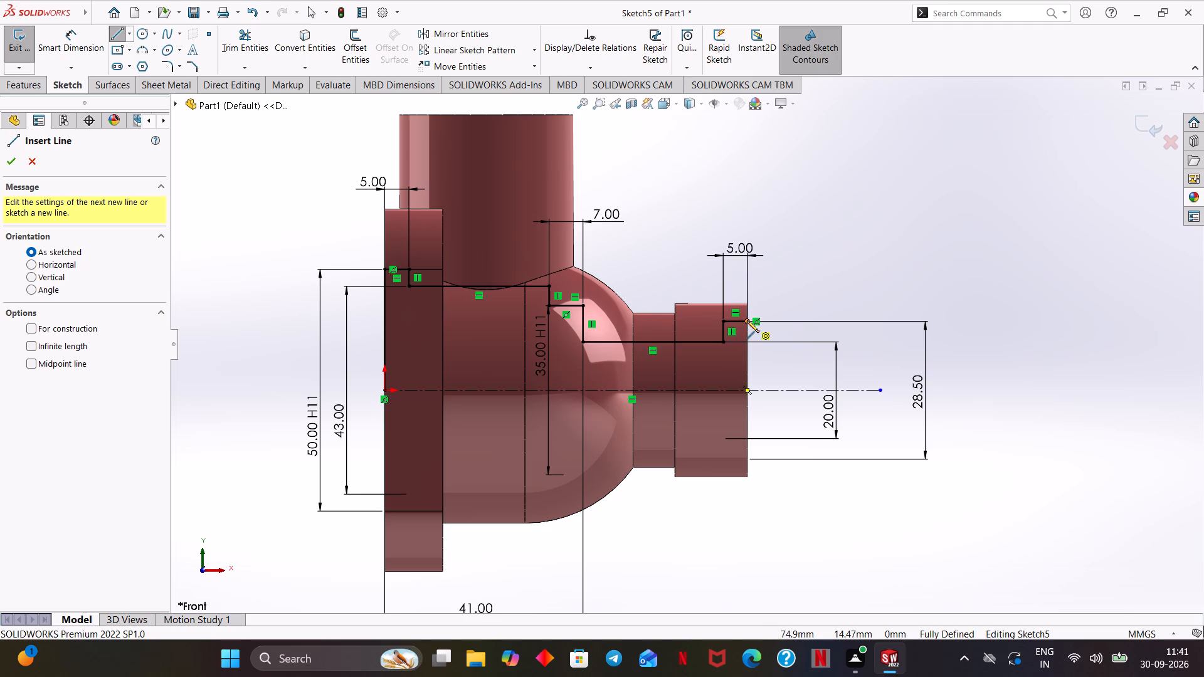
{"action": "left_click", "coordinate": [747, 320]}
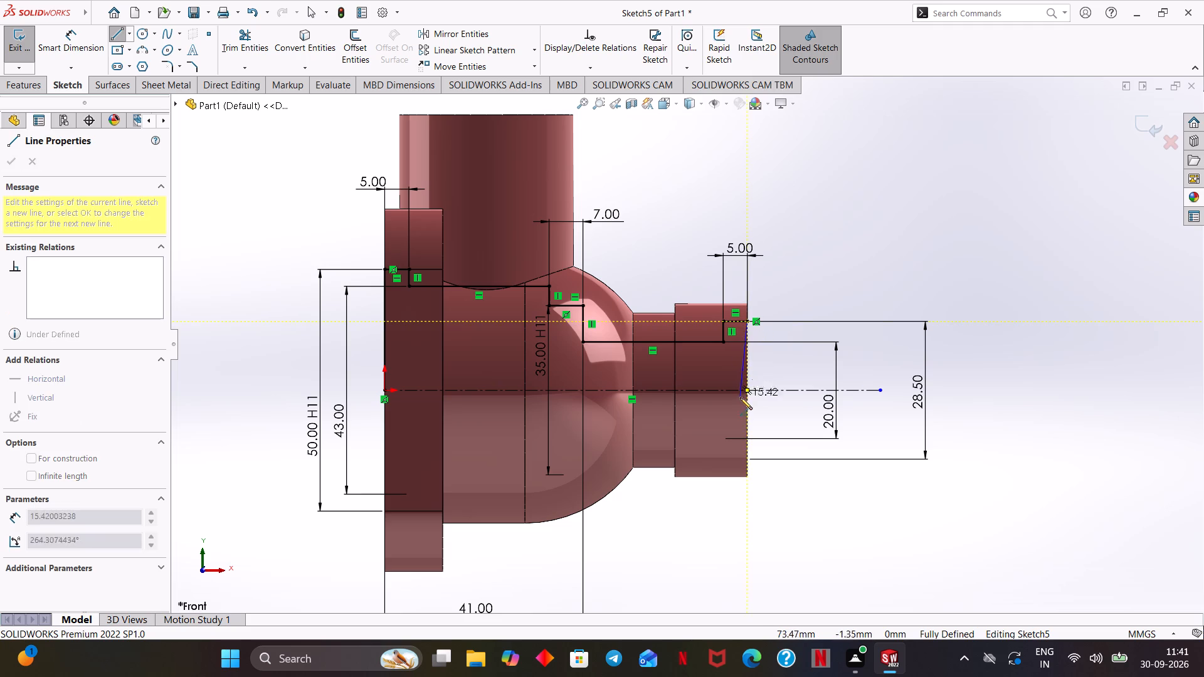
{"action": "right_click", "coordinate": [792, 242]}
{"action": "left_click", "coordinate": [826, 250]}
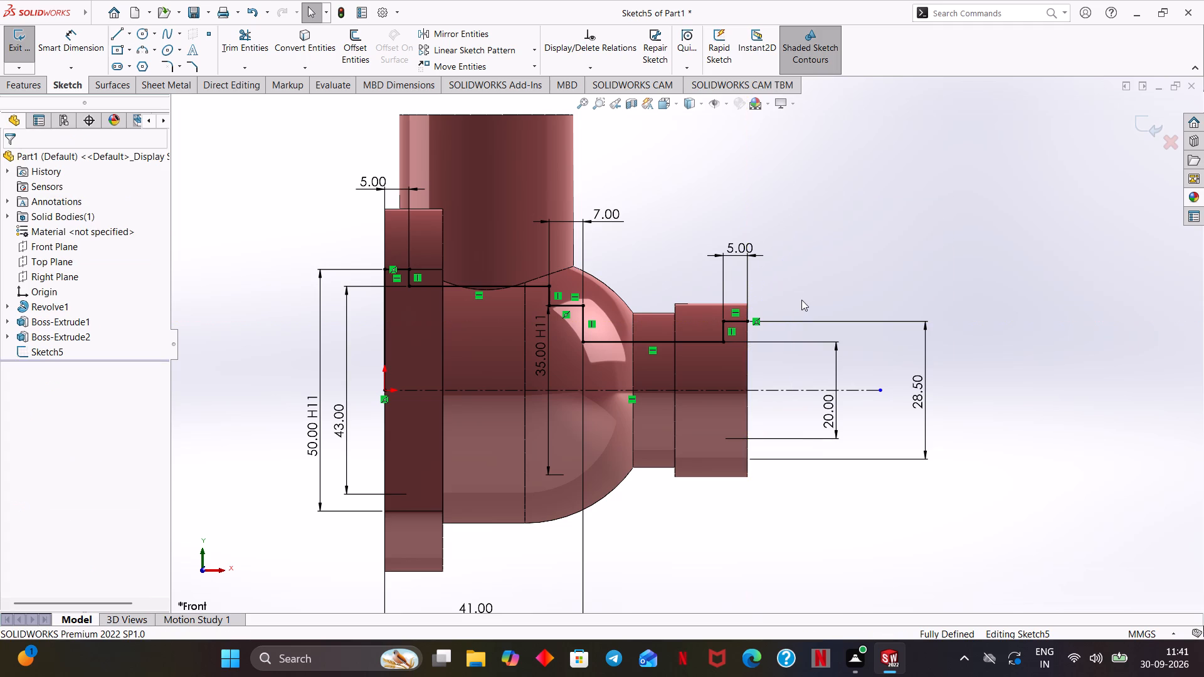
Examine the dimensioned profile within its open sketch, especially its end at the stepped outer face and the centerline.
{"action": "middle_click_drag", "start_coordinate": [890, 260], "coordinate": [885, 274]}
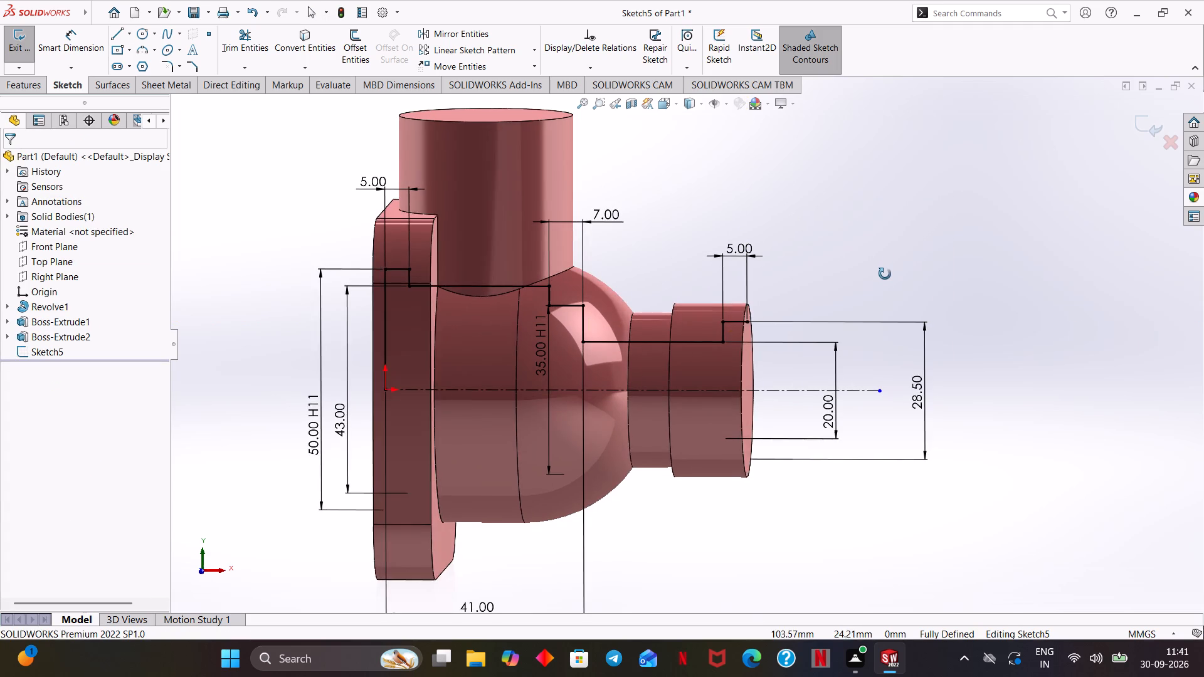
{"action": "middle_click_drag", "start_coordinate": [885, 274], "coordinate": [891, 265]}
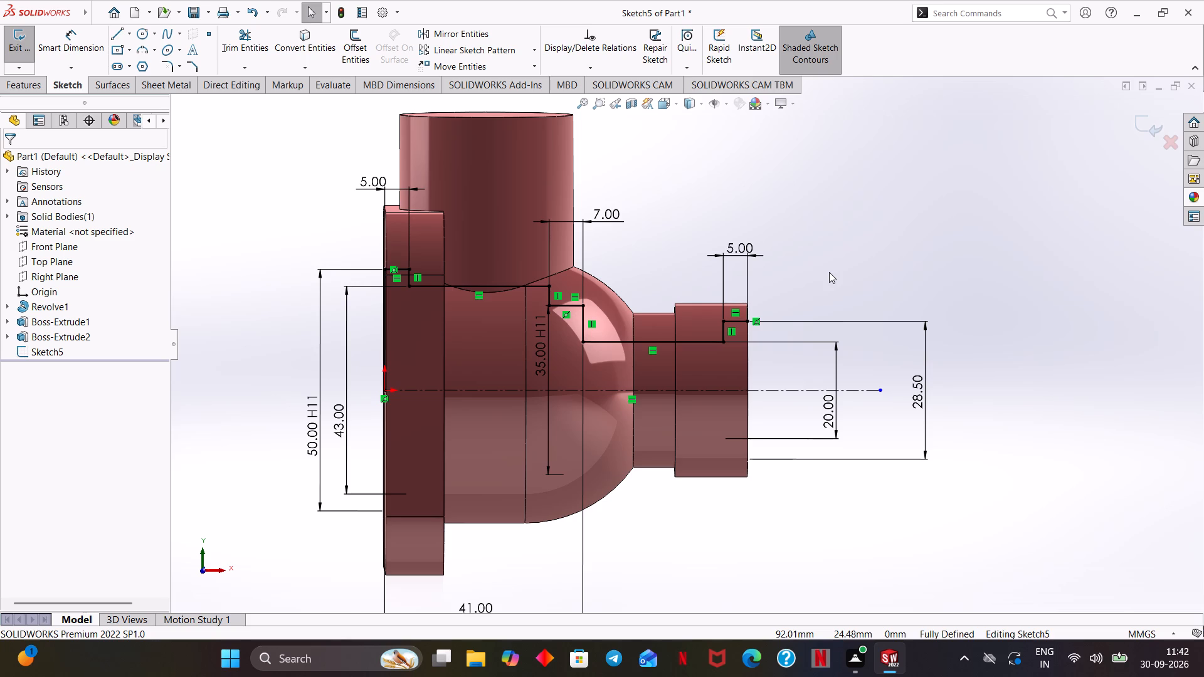
{"action": "scroll", "coordinate": [830, 265], "scroll_direction": "up", "scroll_amount": 1}
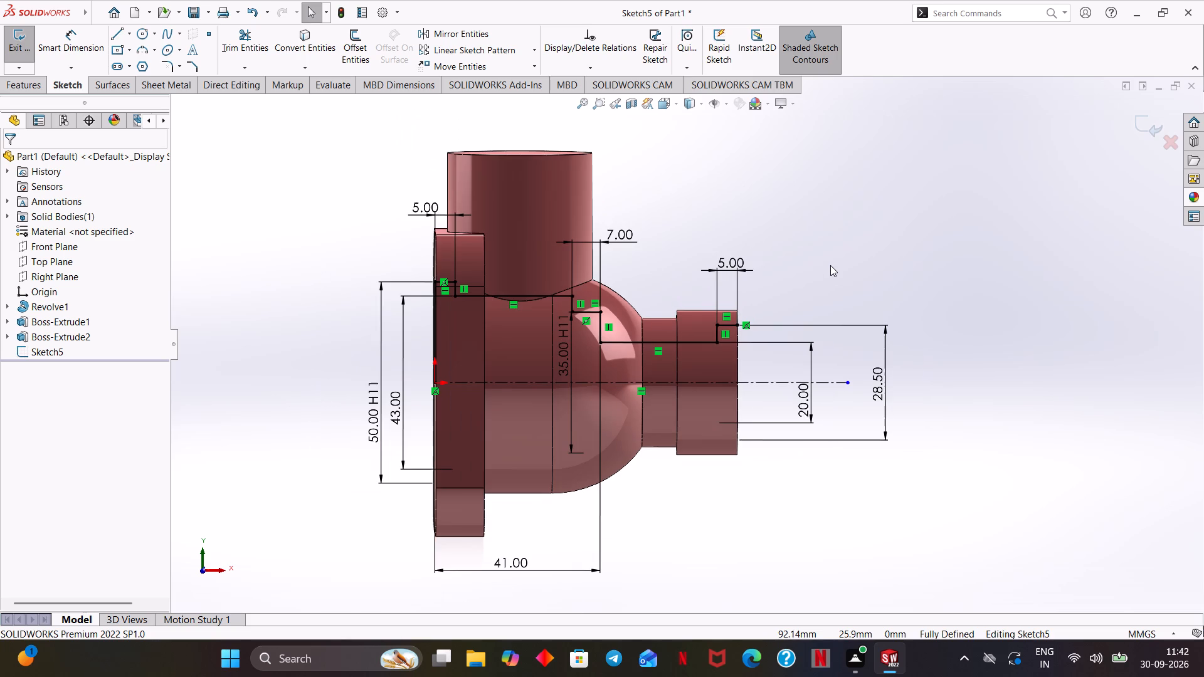
{"action": "middle_click_drag", "start_coordinate": [830, 265], "coordinate": [822, 268]}
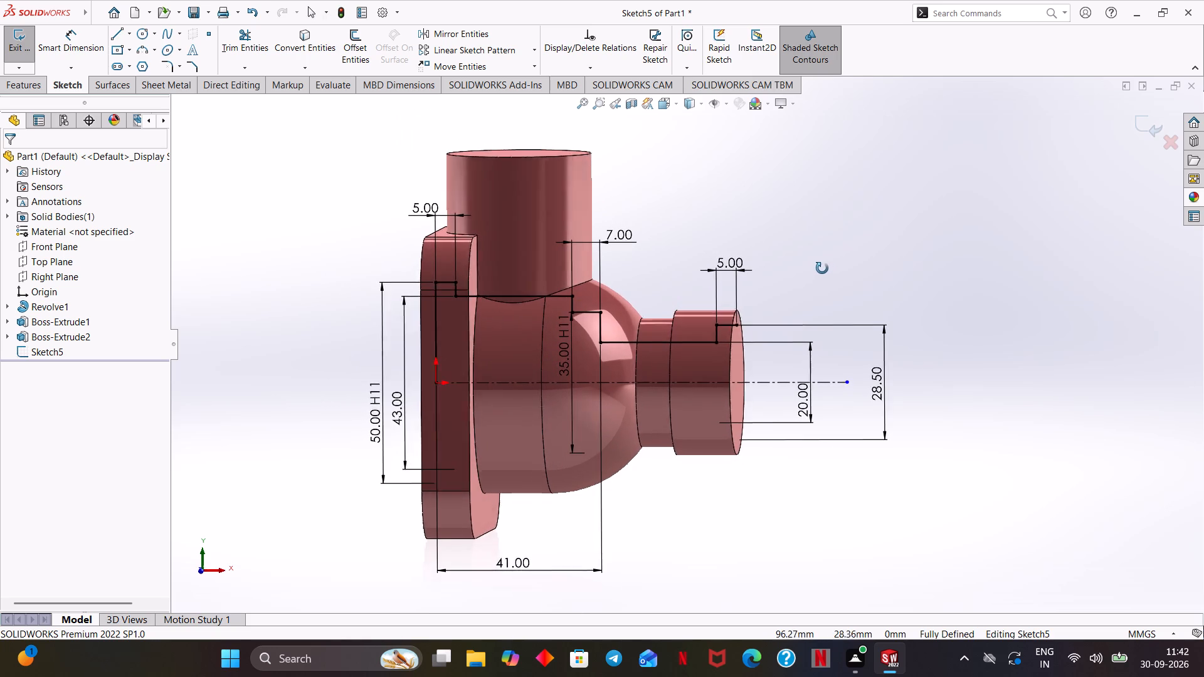
{"action": "middle_click_drag", "start_coordinate": [822, 268], "coordinate": [830, 249]}
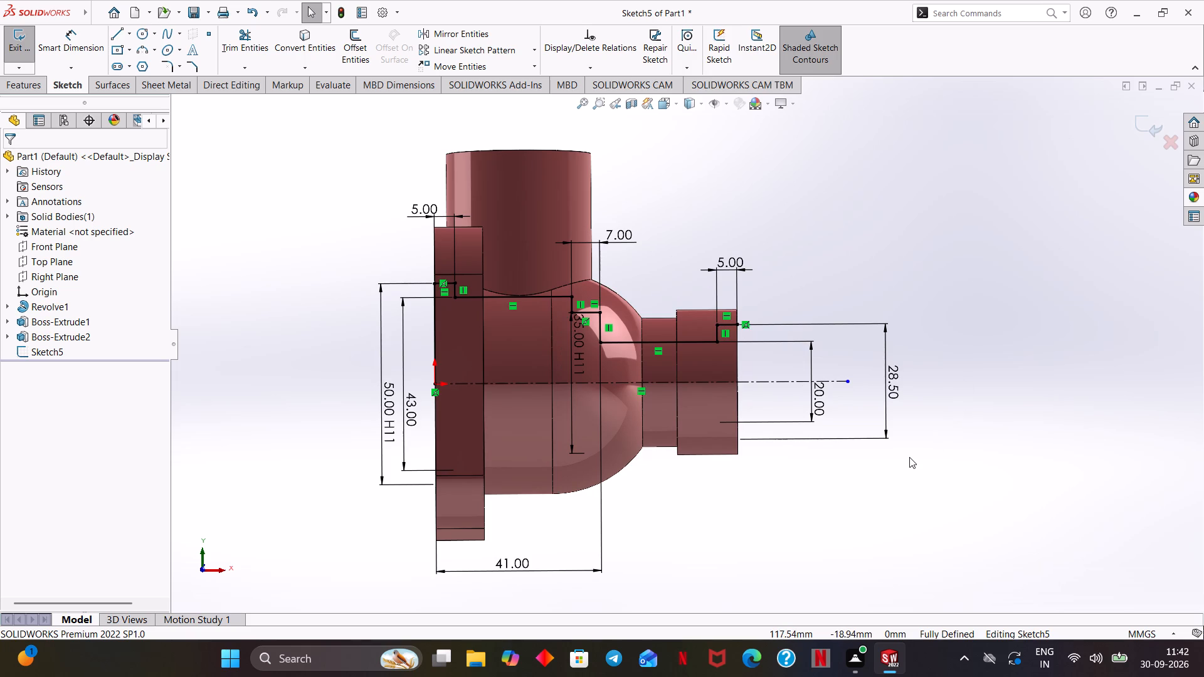
{"action": "left_click", "coordinate": [978, 271]}
{"action": "middle_click_drag", "start_coordinate": [976, 347], "coordinate": [963, 349]}
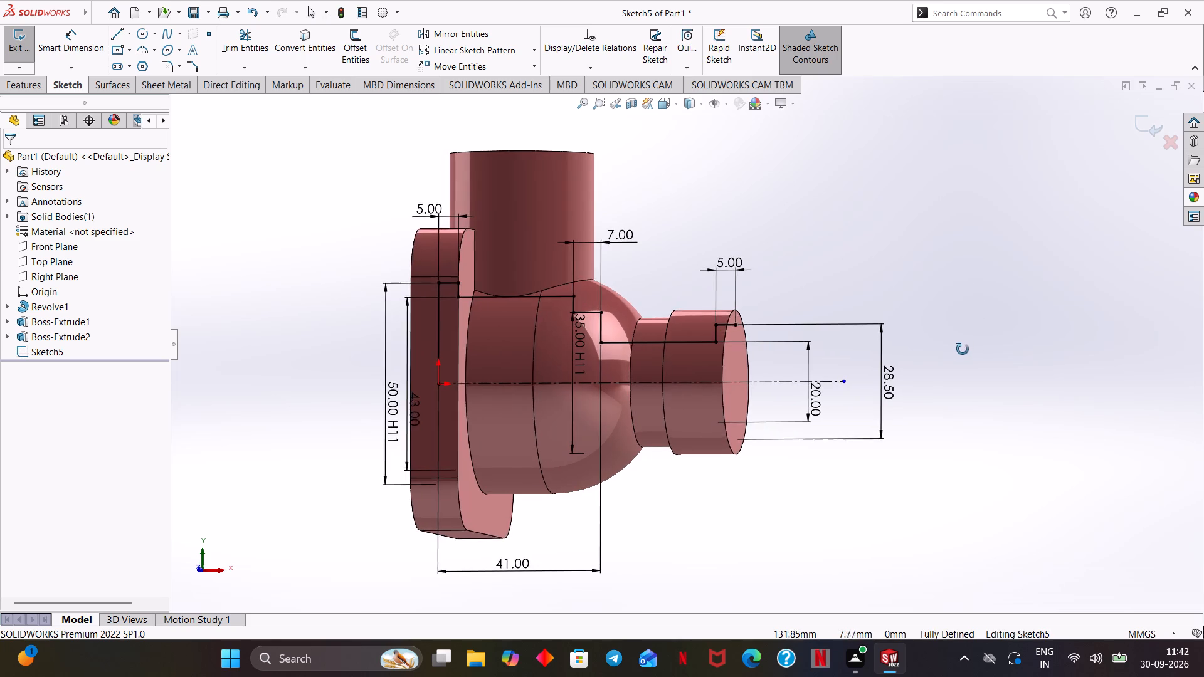
{"action": "middle_click_drag", "start_coordinate": [963, 349], "coordinate": [977, 337]}
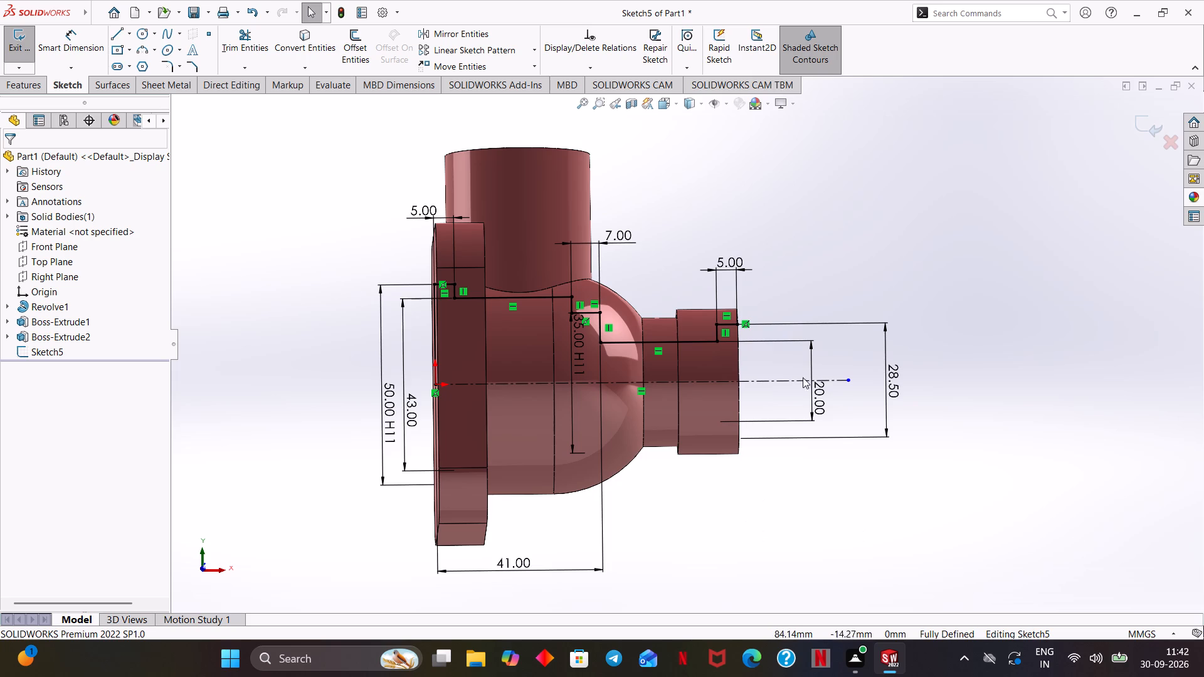
{"action": "scroll", "coordinate": [783, 356], "scroll_direction": "down", "scroll_amount": 3}
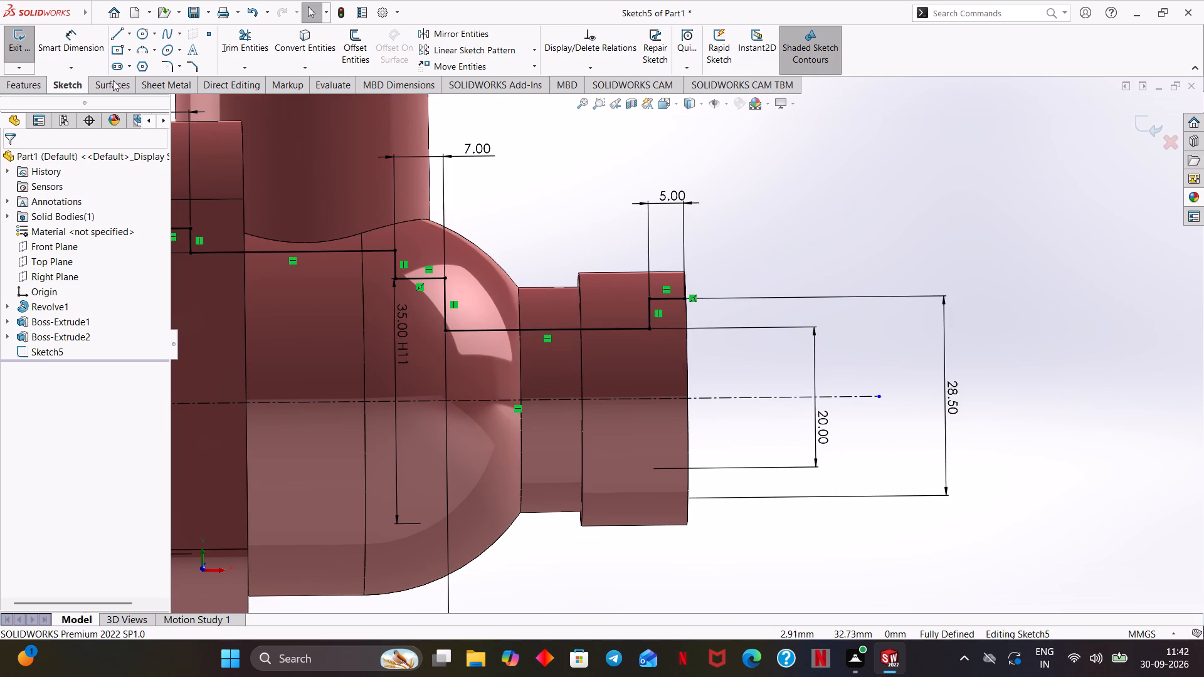
Close the stepped profile's outer end with a 14.25 mm vertical line from its end point down to the centerline.
{"action": "left_click", "coordinate": [110, 38]}
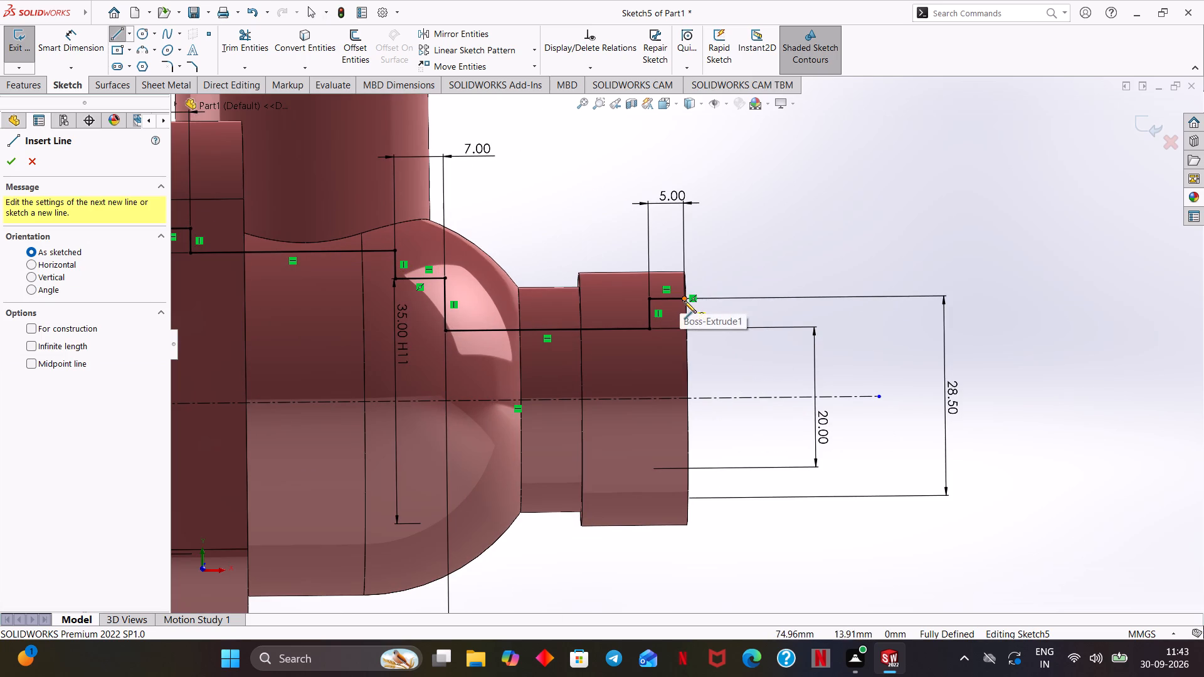
{"action": "left_click", "coordinate": [684, 297]}
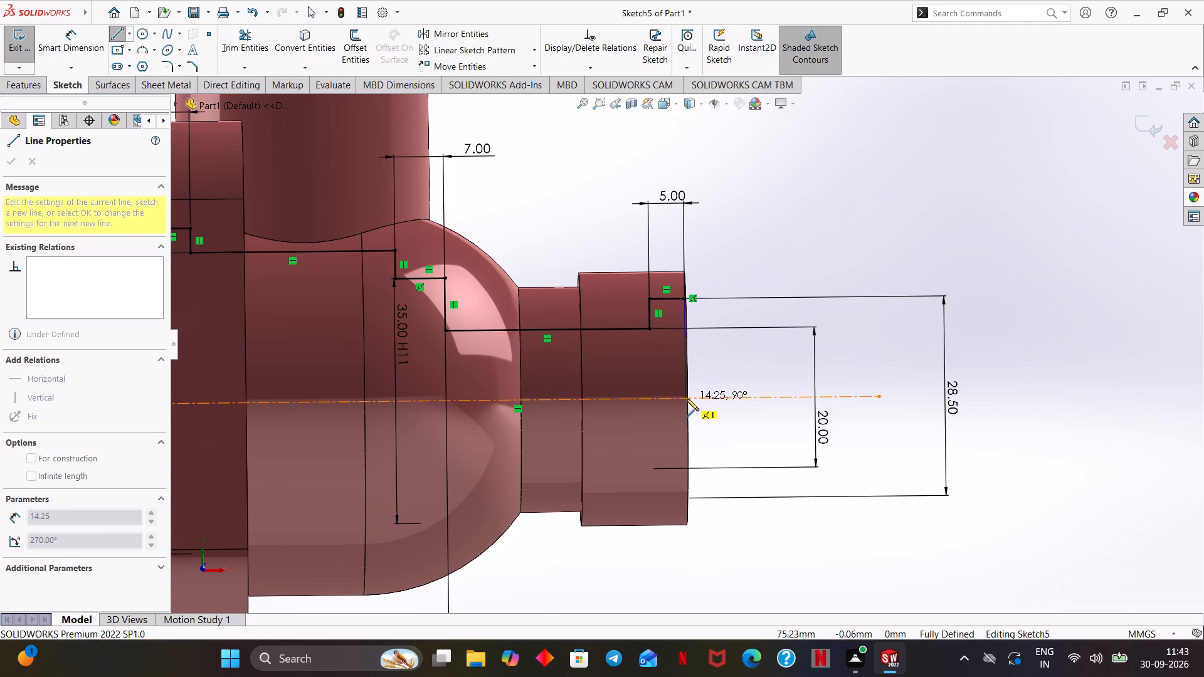
{"action": "scroll", "coordinate": [687, 397], "scroll_direction": "down", "scroll_amount": 3}
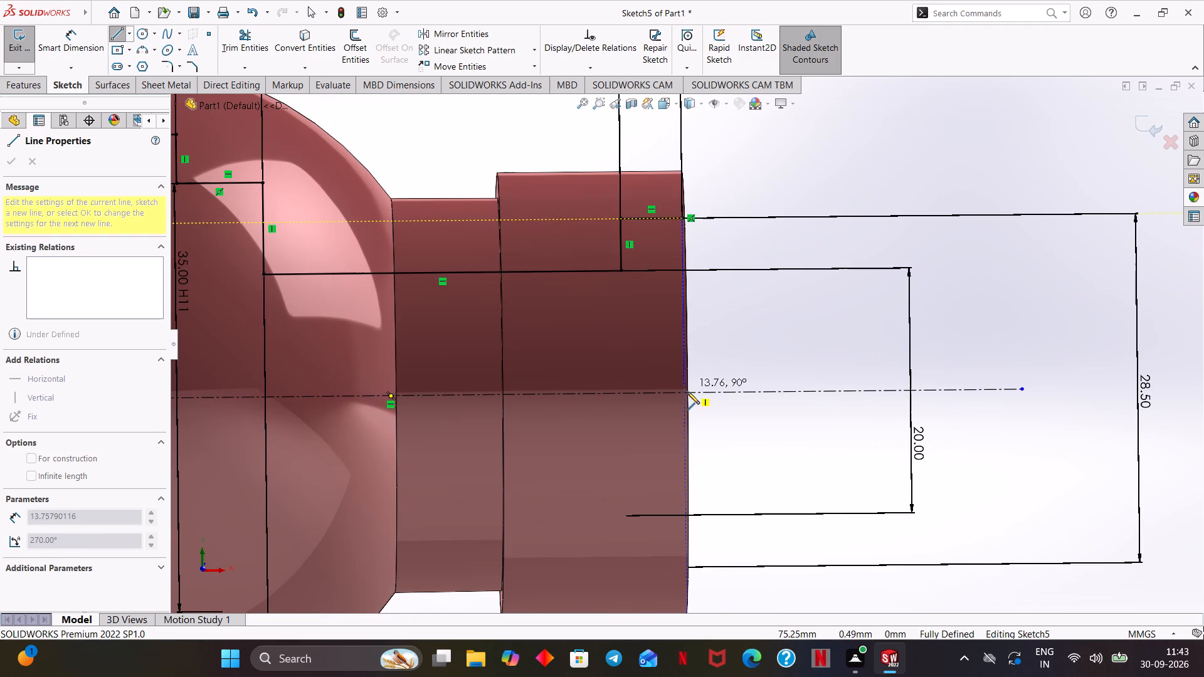
{"action": "key", "text": "ctrl+8"}
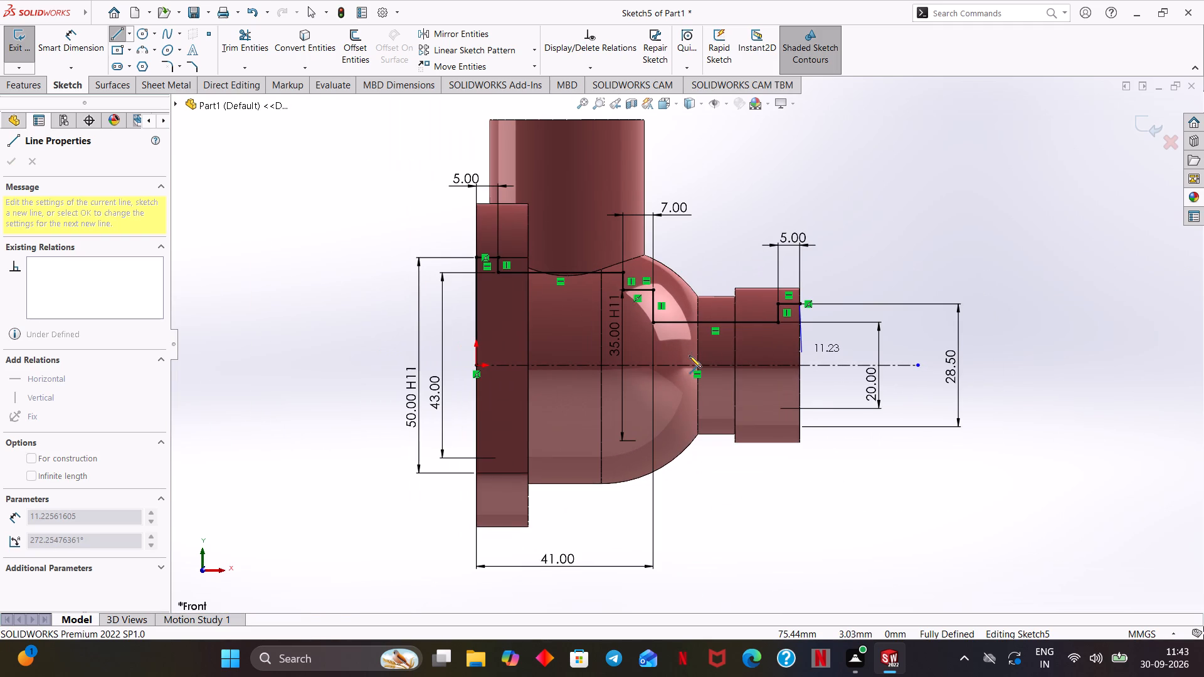
{"action": "left_click", "coordinate": [800, 365]}
{"action": "right_click", "coordinate": [838, 354]}
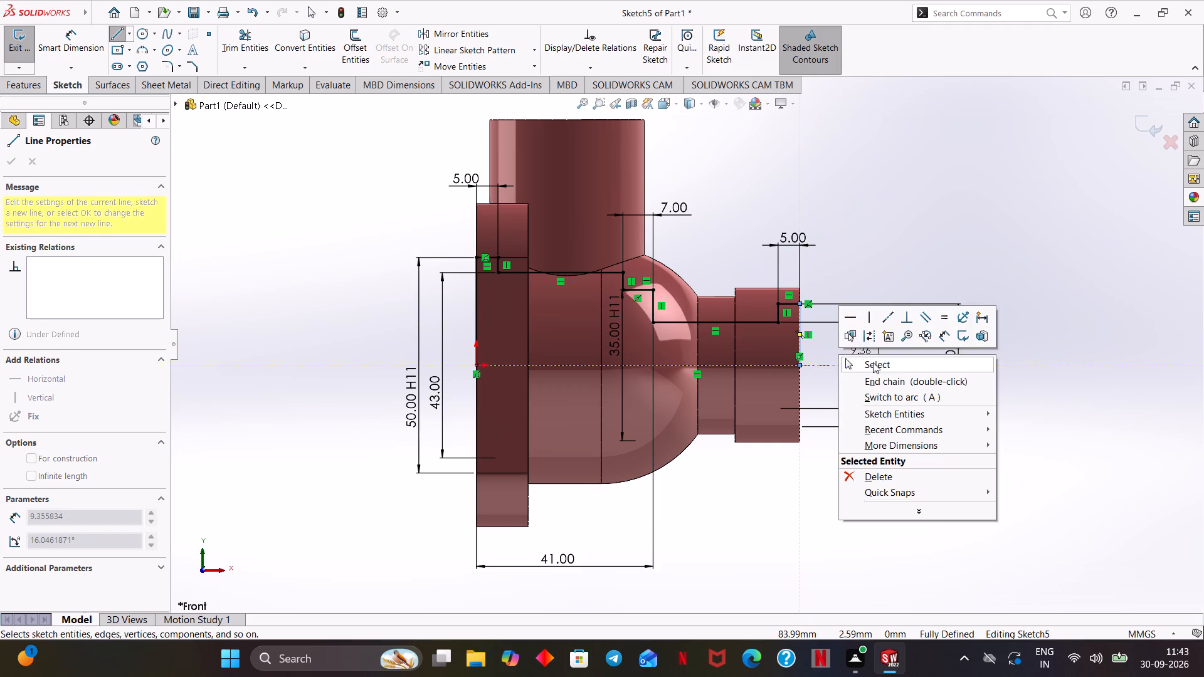
{"action": "left_click", "coordinate": [873, 362]}
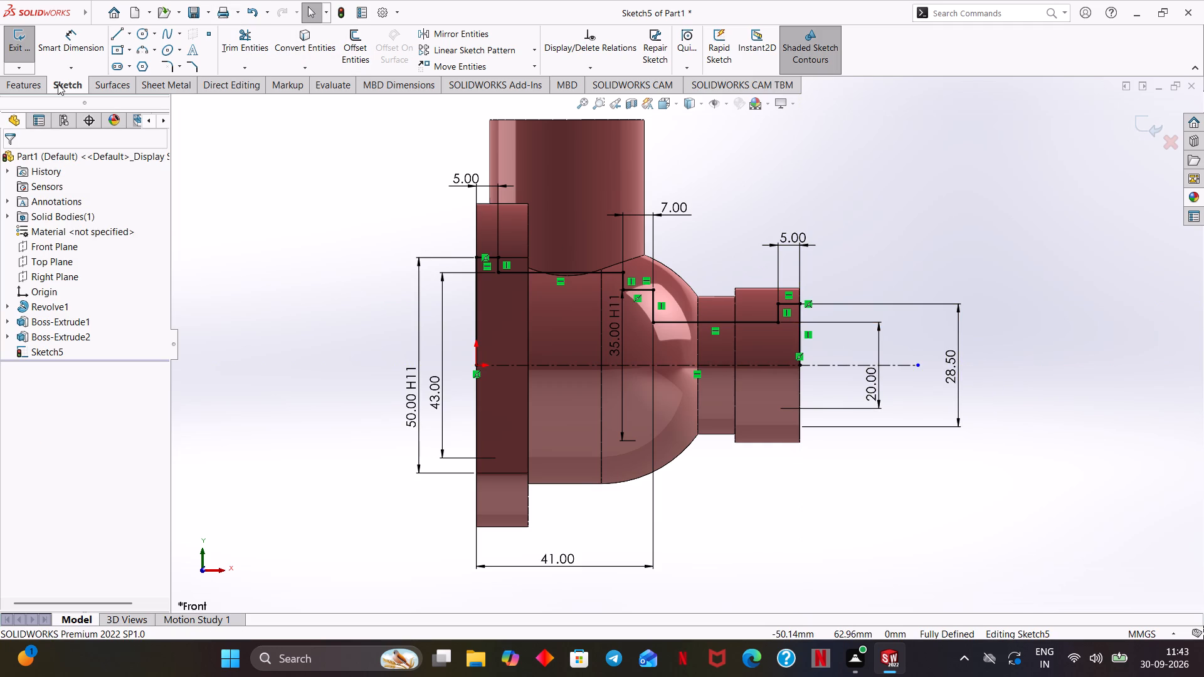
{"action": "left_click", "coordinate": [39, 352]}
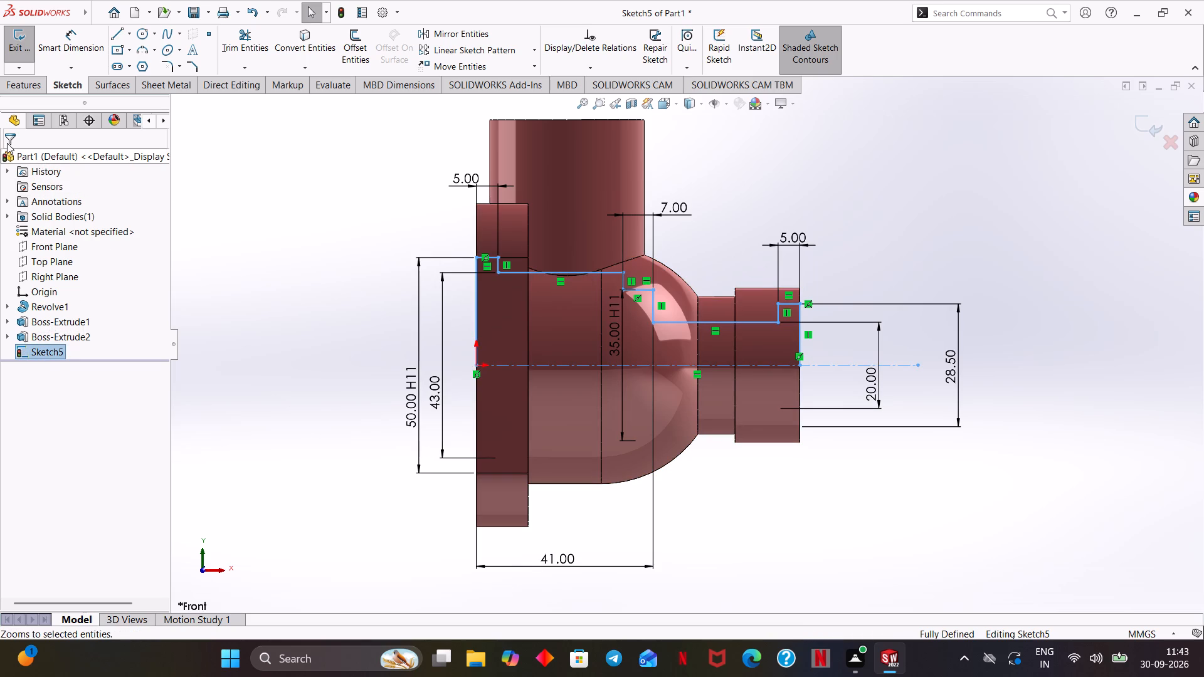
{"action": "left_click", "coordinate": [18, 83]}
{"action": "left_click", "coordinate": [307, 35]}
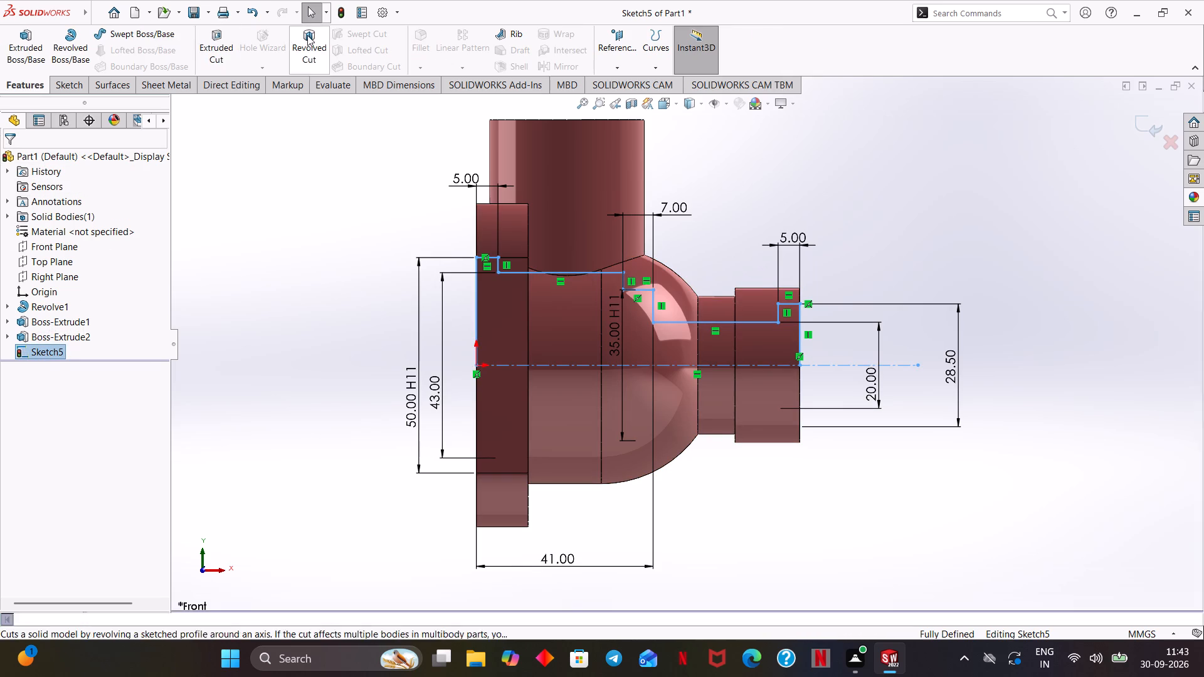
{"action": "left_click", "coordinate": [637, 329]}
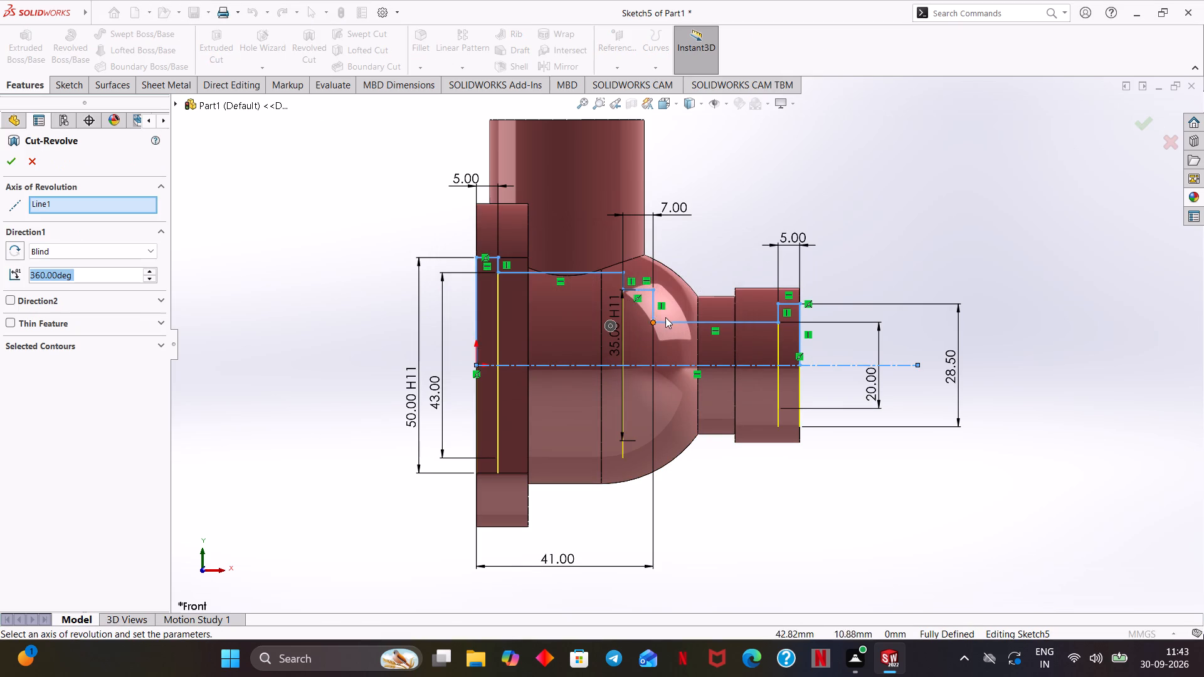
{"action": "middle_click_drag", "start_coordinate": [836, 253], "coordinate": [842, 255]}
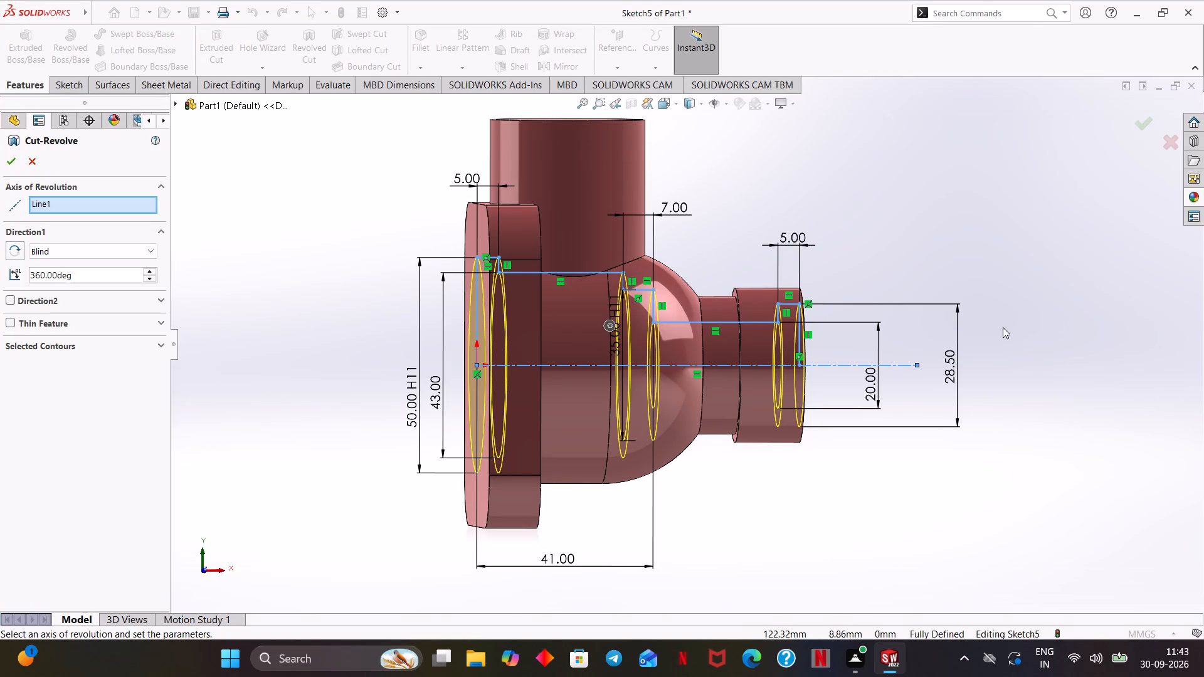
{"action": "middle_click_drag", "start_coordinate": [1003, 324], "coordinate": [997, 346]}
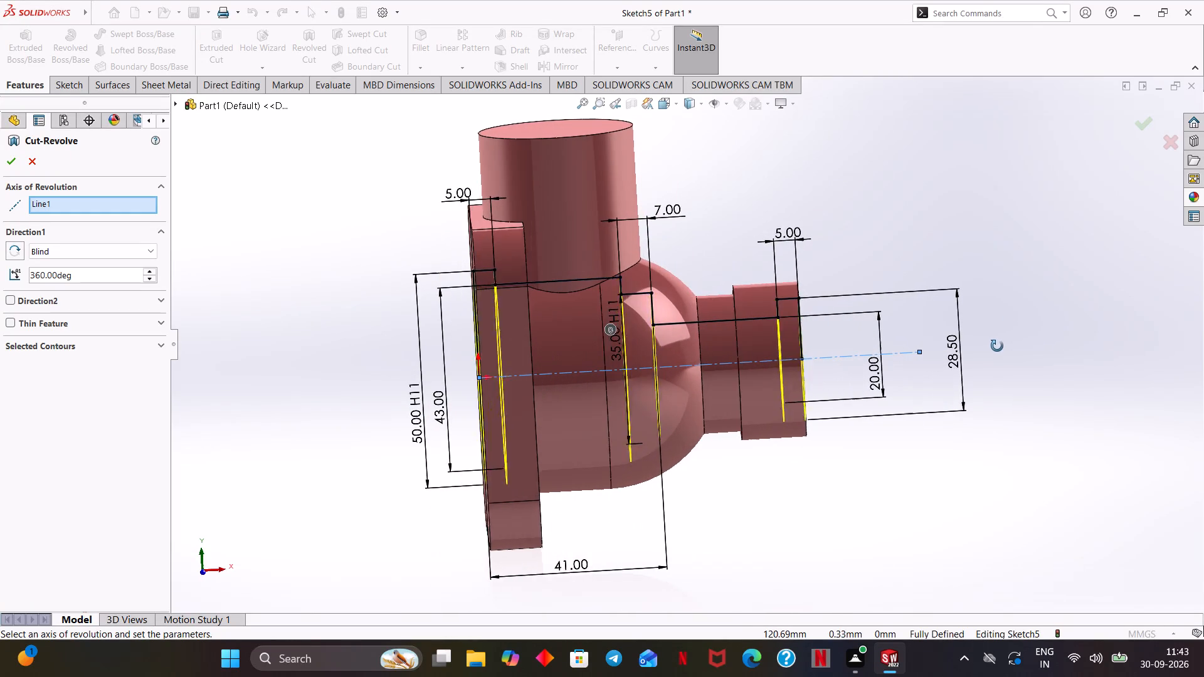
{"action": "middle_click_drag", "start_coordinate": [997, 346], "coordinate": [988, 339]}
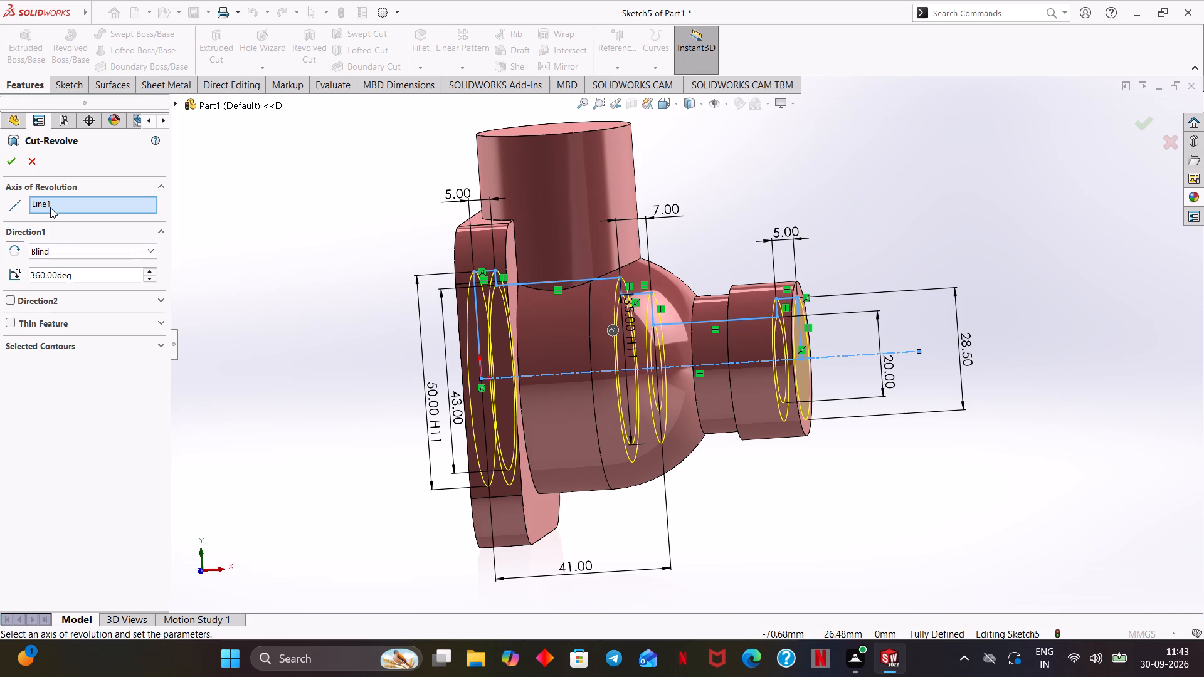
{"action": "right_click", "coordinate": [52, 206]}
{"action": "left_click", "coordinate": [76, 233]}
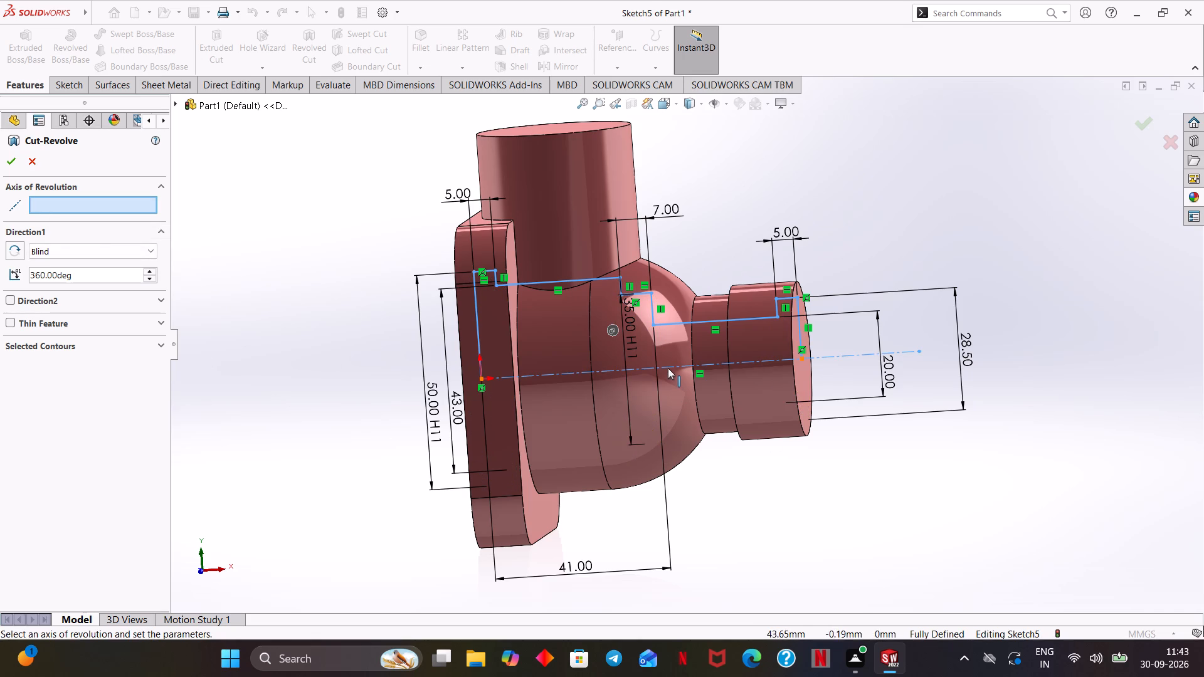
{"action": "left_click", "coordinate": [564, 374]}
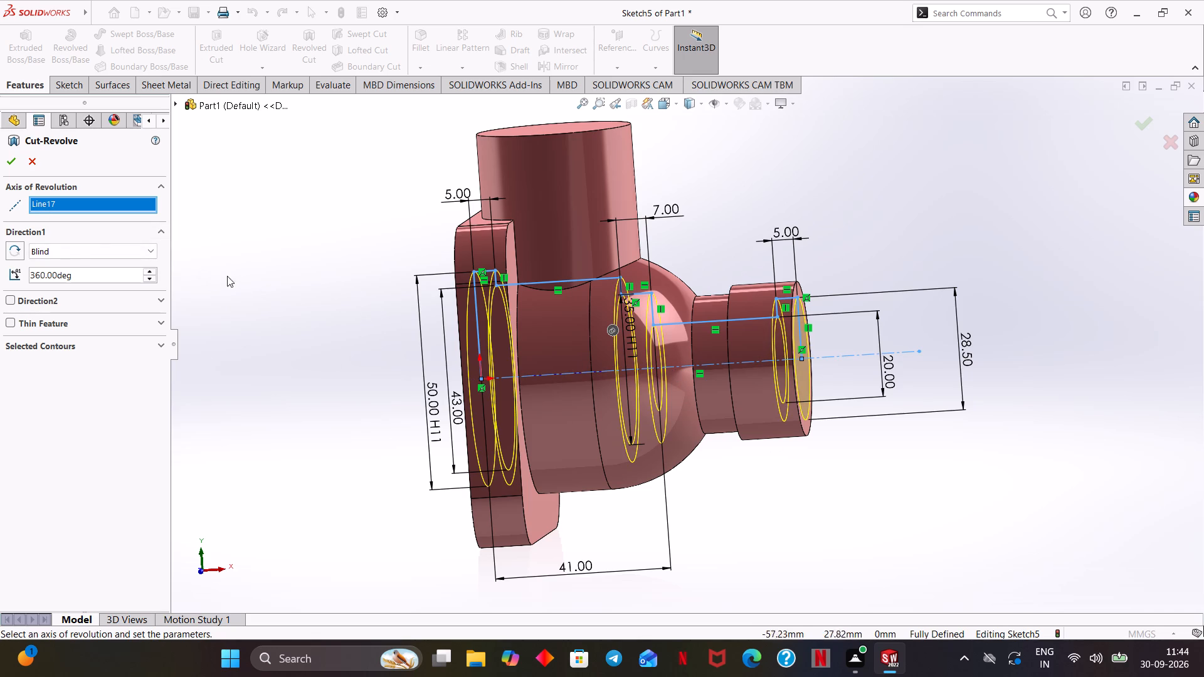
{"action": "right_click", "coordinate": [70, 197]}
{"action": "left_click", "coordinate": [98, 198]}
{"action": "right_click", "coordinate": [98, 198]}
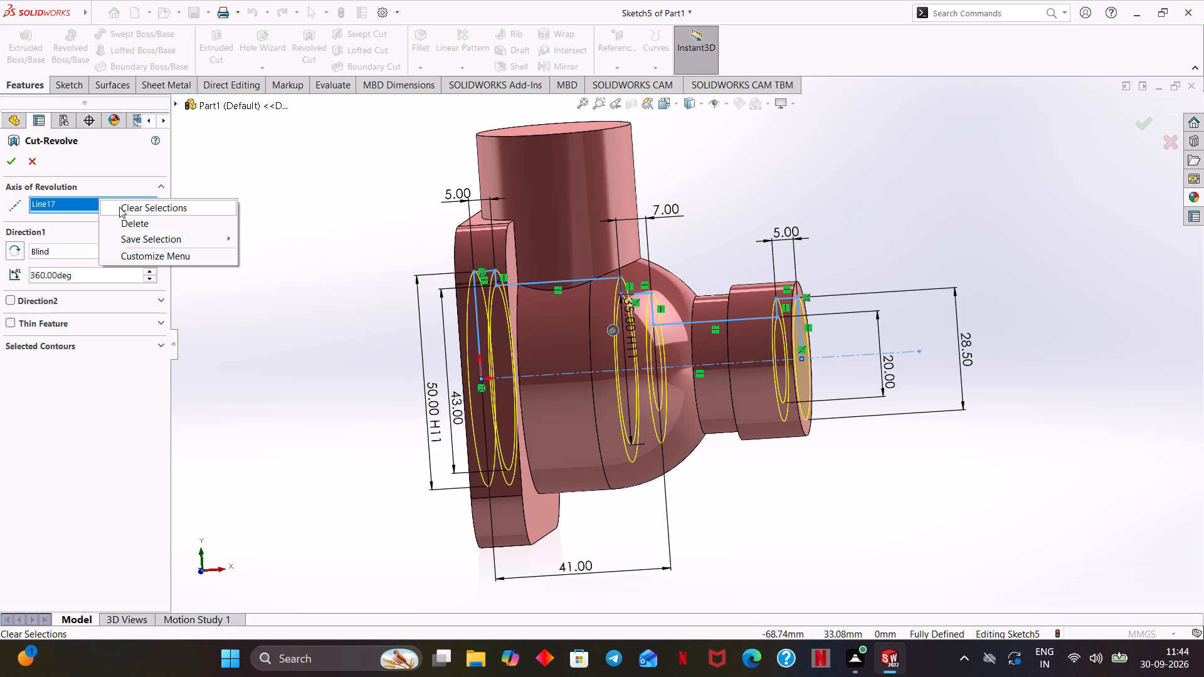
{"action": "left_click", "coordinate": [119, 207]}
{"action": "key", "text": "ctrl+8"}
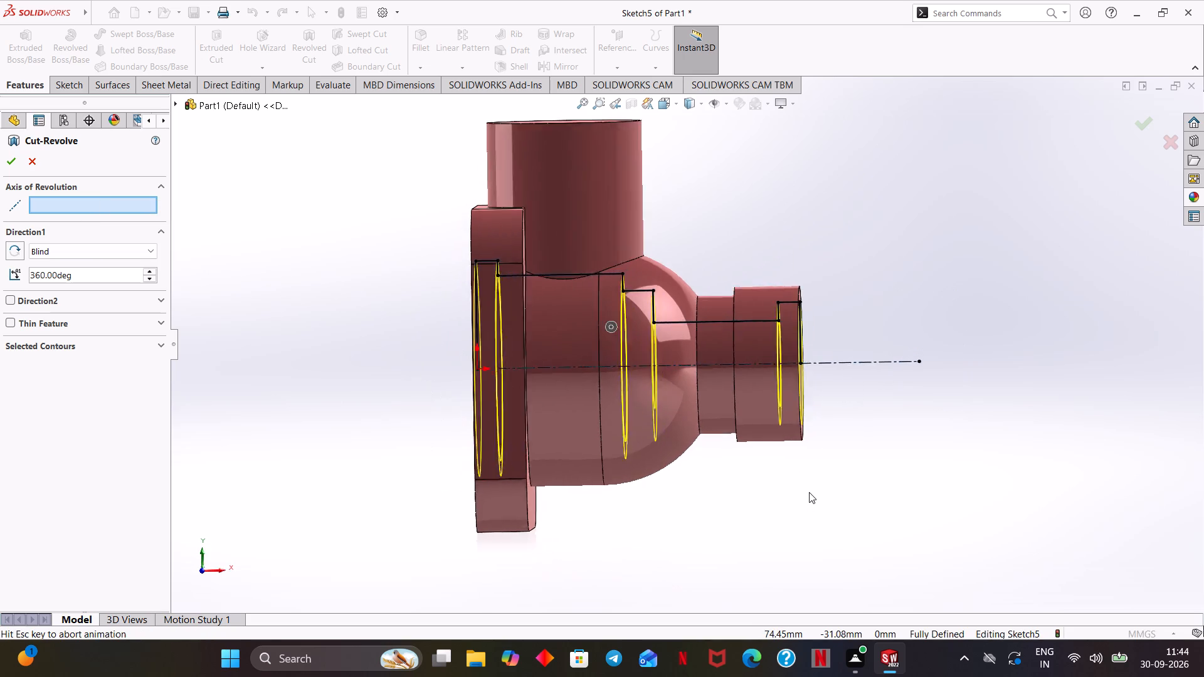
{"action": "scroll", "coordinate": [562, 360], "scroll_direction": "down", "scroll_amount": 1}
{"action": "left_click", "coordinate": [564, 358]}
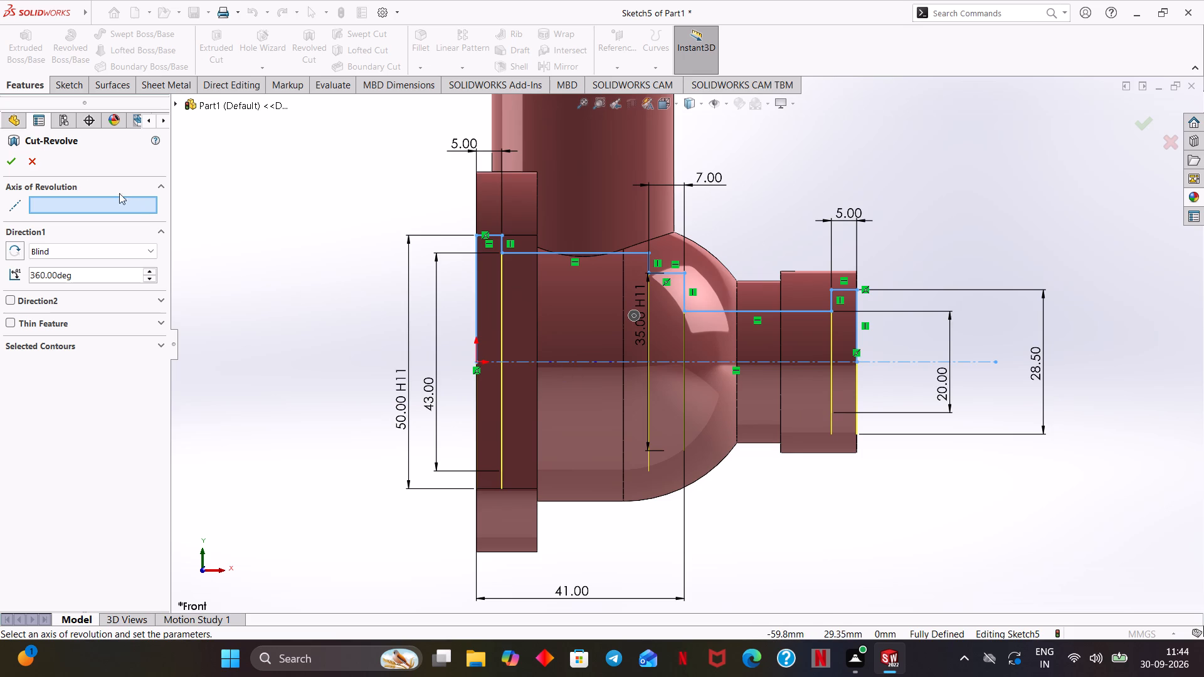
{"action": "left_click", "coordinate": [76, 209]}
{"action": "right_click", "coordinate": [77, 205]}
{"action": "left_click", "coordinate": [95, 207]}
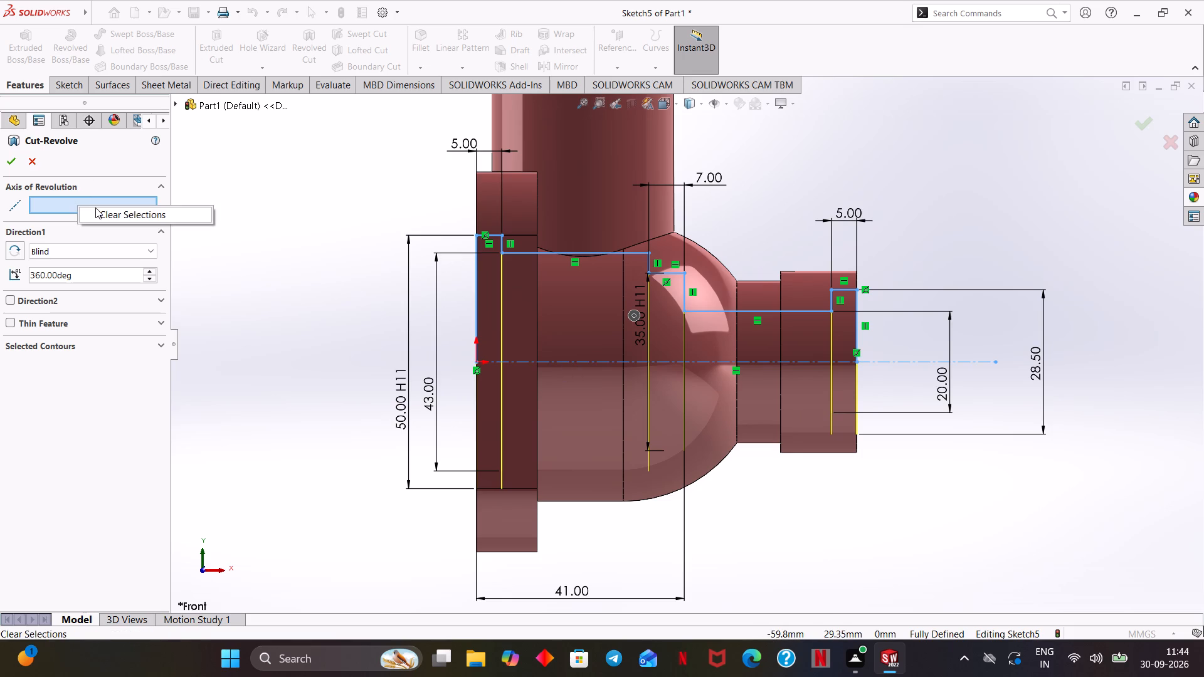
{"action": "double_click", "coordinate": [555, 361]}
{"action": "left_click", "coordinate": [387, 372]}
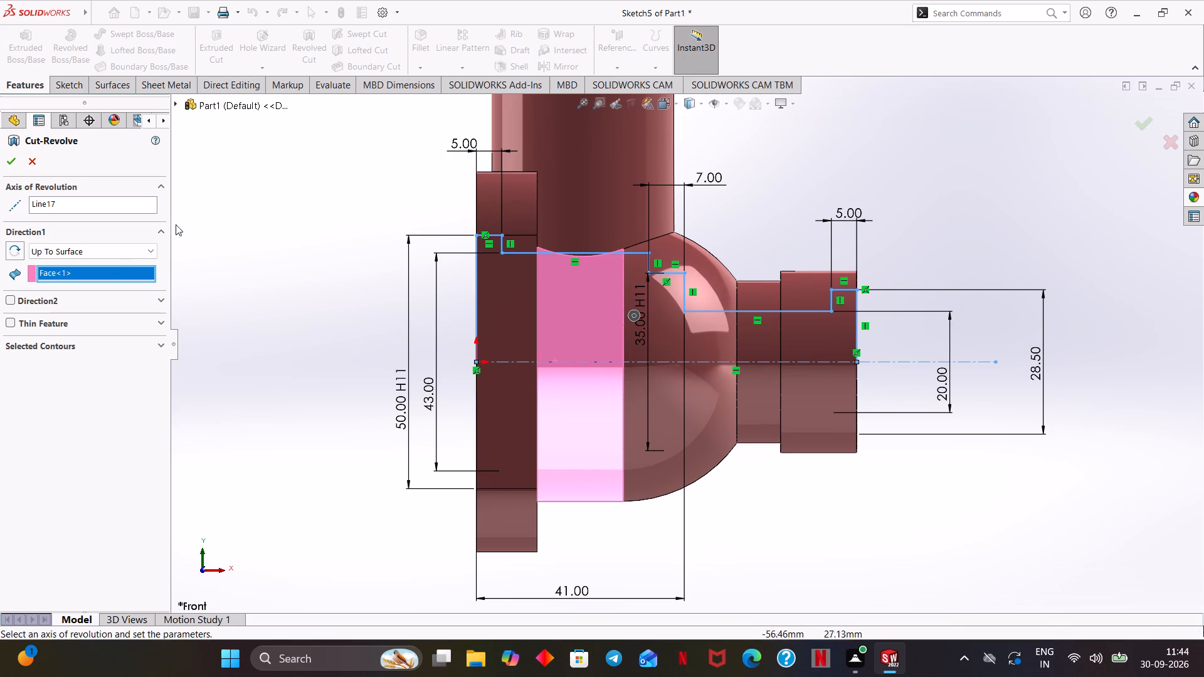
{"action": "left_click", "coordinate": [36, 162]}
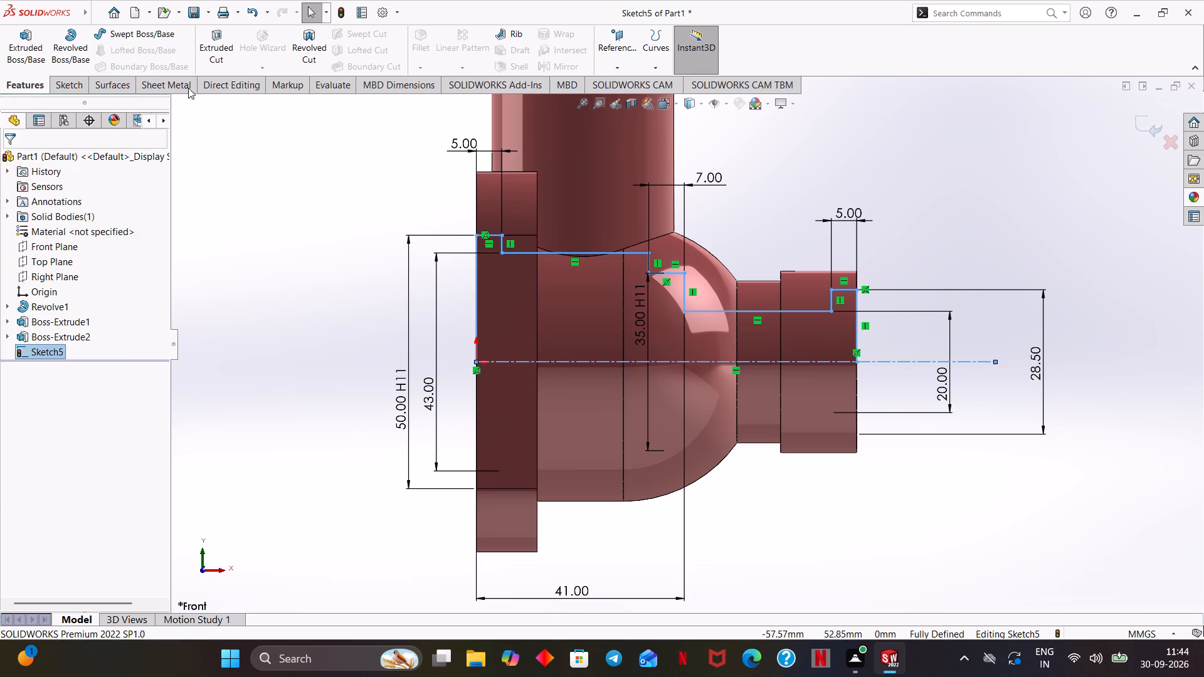
Cut the body's interior with a Revolved Cut of the closed stepped profile, 360° Blind about the centerline.
{"action": "left_click", "coordinate": [295, 46]}
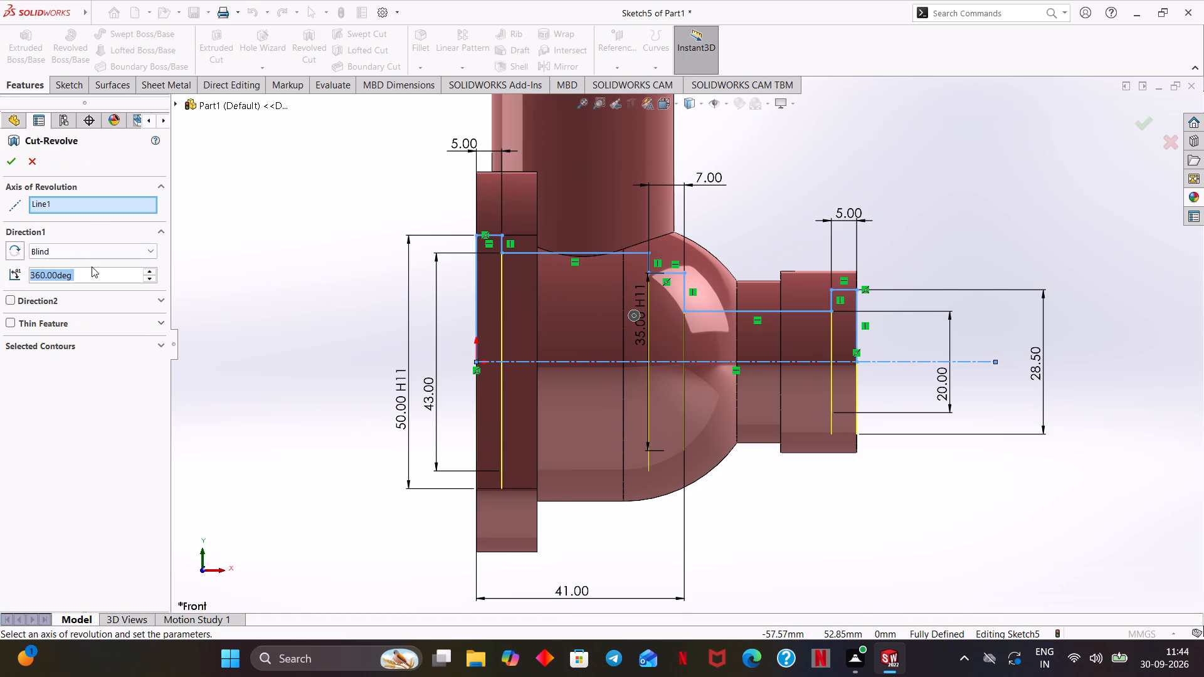
{"action": "left_click", "coordinate": [9, 164]}
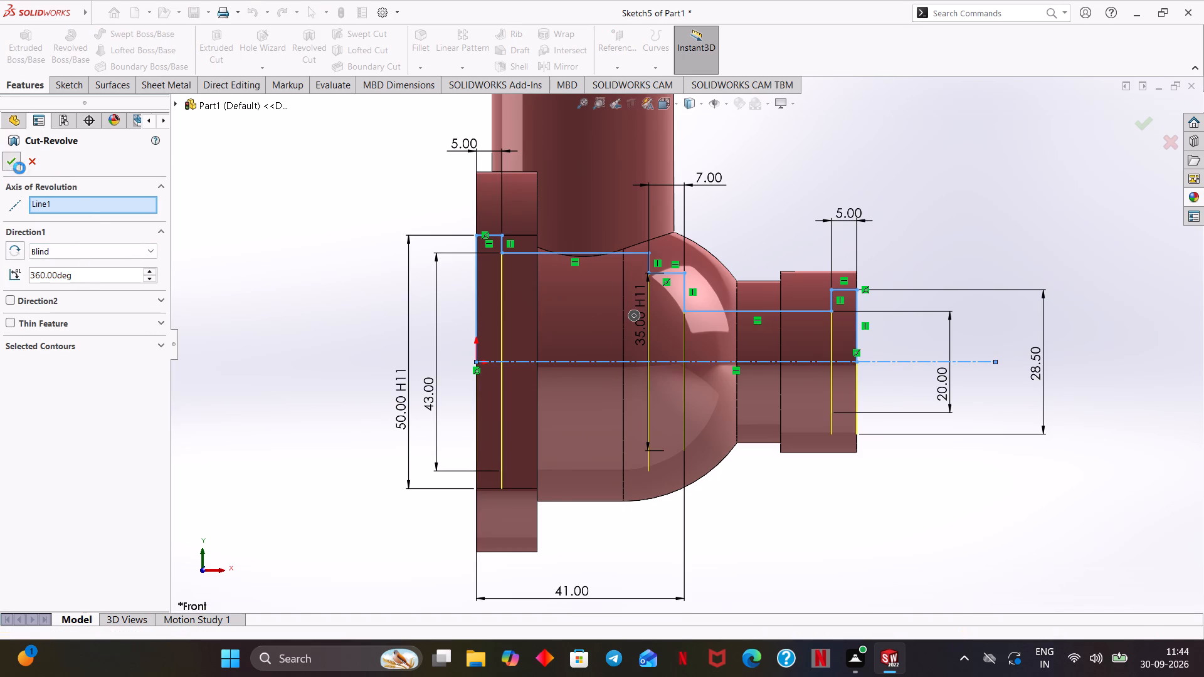
{"action": "left_click", "coordinate": [779, 209]}
Examine the stepped bore from several angles using a temporary section view through the Front Plane.
{"action": "middle_click", "coordinate": [773, 216]}
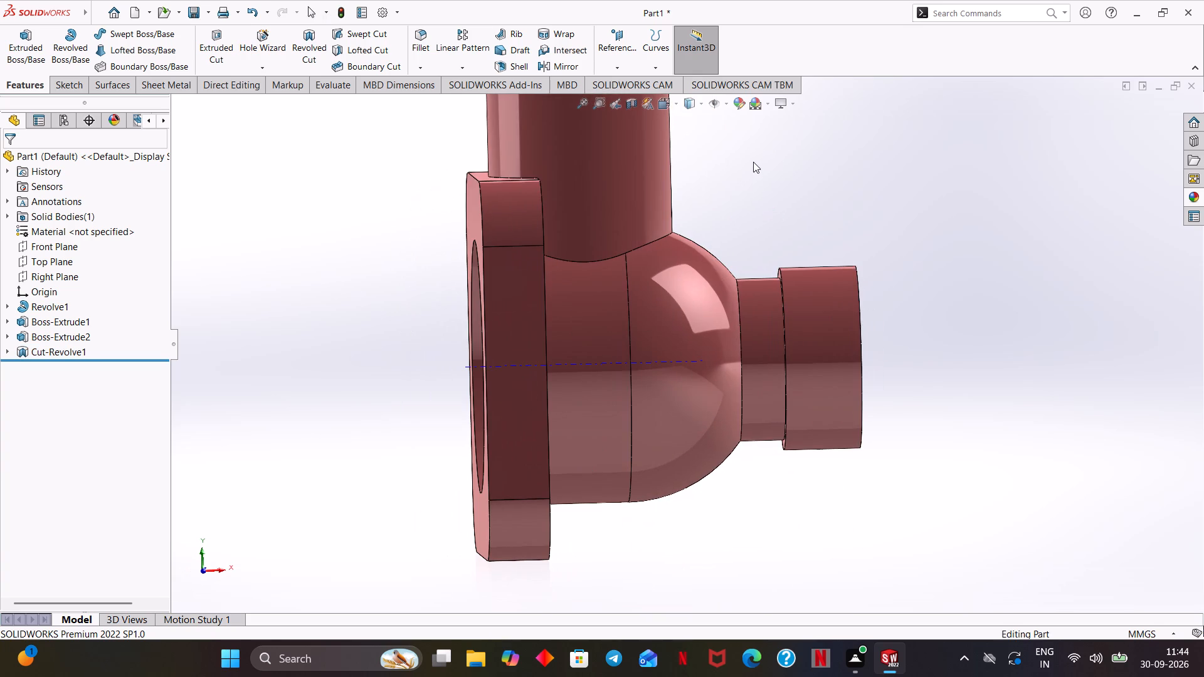
{"action": "key", "text": "ctrl+7"}
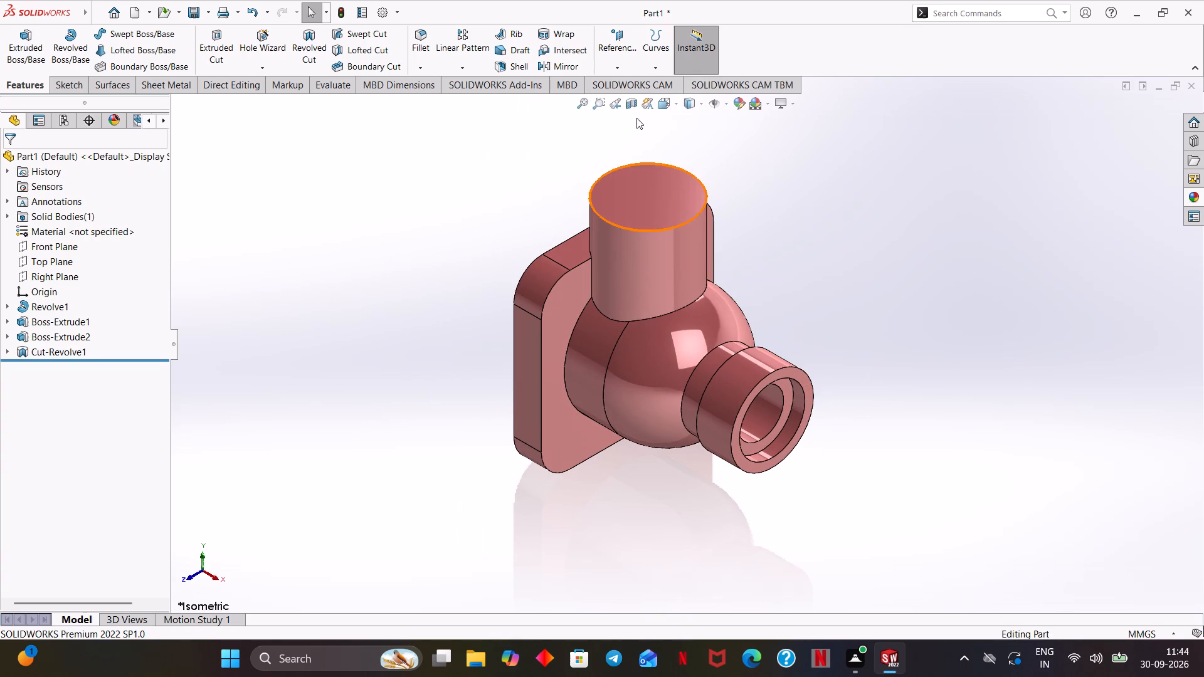
{"action": "left_click", "coordinate": [635, 107]}
{"action": "middle_click_drag", "start_coordinate": [806, 319], "coordinate": [831, 307]}
{"action": "key", "text": "ctrl+8"}
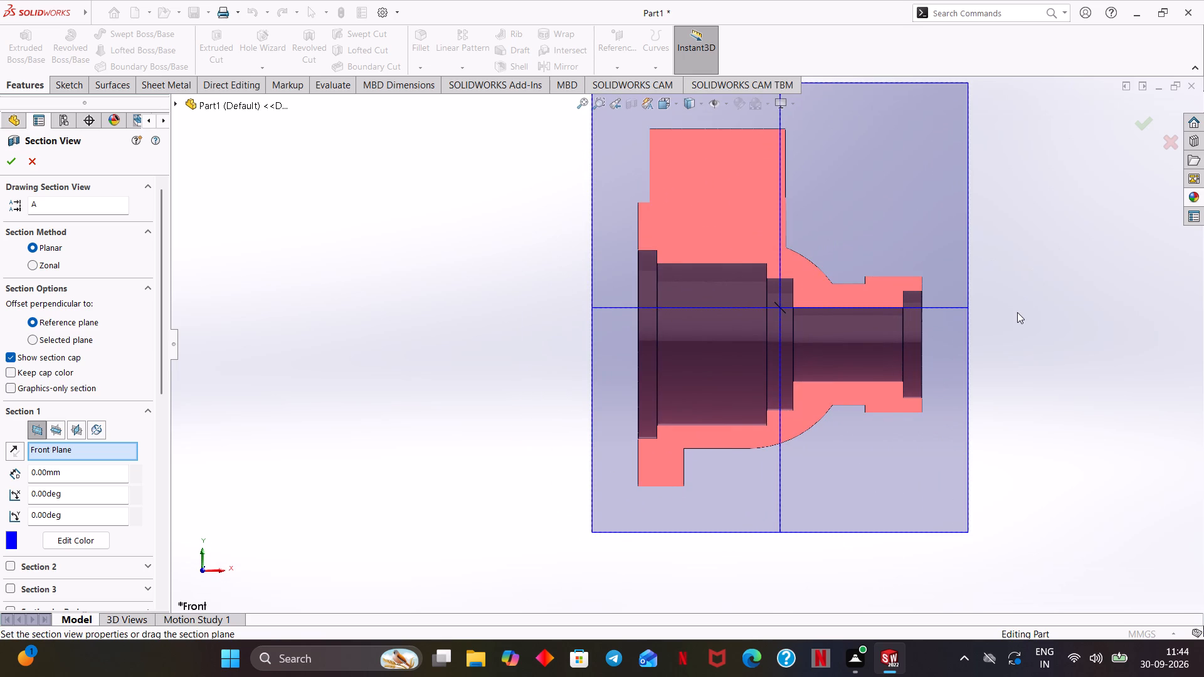
{"action": "middle_click_drag", "start_coordinate": [1022, 402], "coordinate": [1035, 407]}
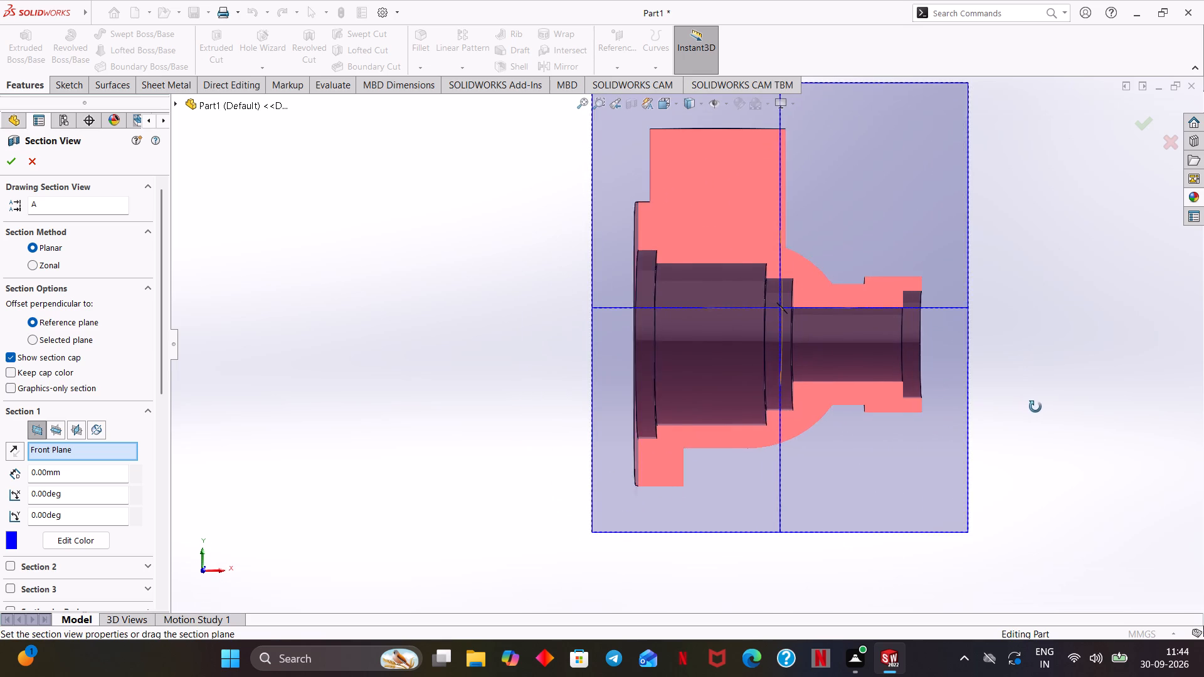
{"action": "middle_click_drag", "start_coordinate": [1035, 407], "coordinate": [1054, 432]}
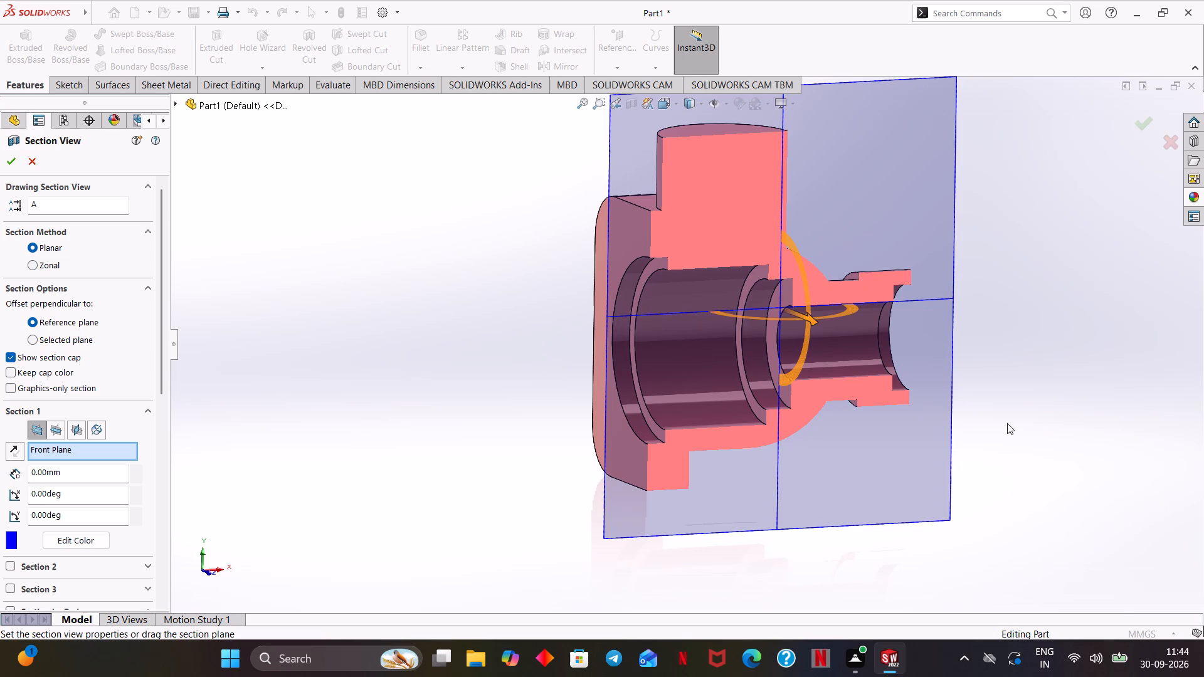
{"action": "middle_click_drag", "start_coordinate": [1042, 387], "coordinate": [1063, 400]}
{"action": "left_click", "coordinate": [1060, 396]}
{"action": "middle_click_drag", "start_coordinate": [1059, 396], "coordinate": [1061, 394]}
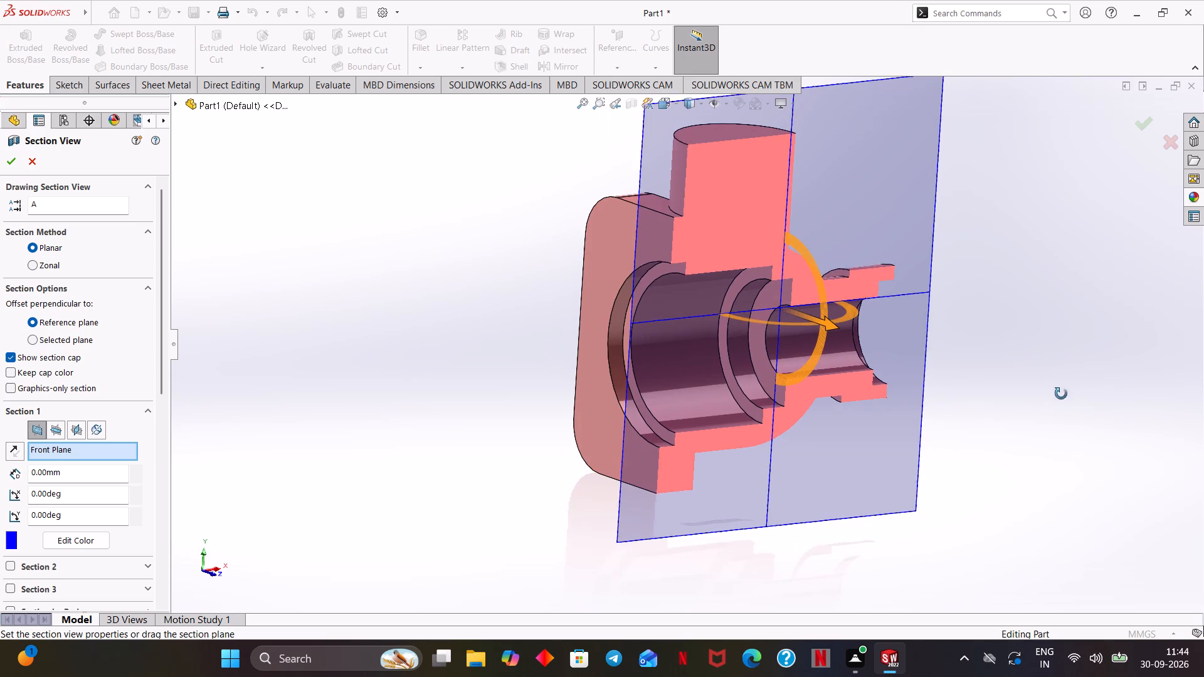
{"action": "middle_click_drag", "start_coordinate": [1061, 394], "coordinate": [1080, 384]}
{"action": "left_click", "coordinate": [1146, 125]}
{"action": "middle_click_drag", "start_coordinate": [1043, 323], "coordinate": [1084, 333]}
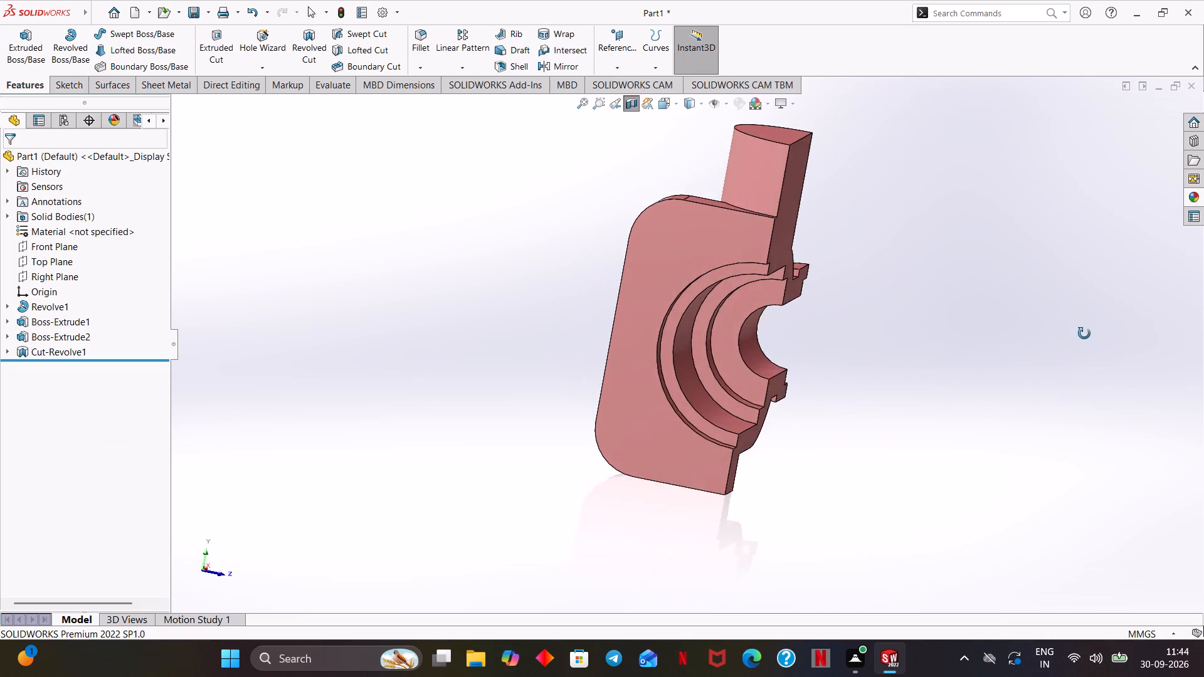
{"action": "middle_click_drag", "start_coordinate": [1084, 333], "coordinate": [975, 338]}
{"action": "left_click", "coordinate": [635, 105]}
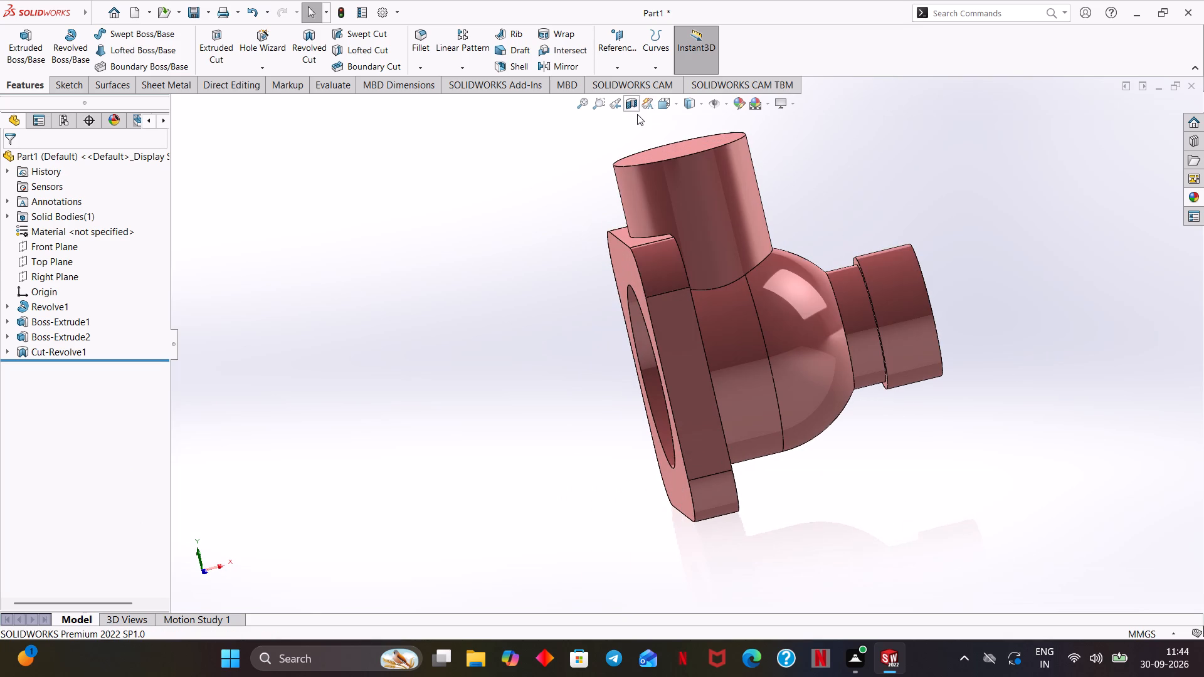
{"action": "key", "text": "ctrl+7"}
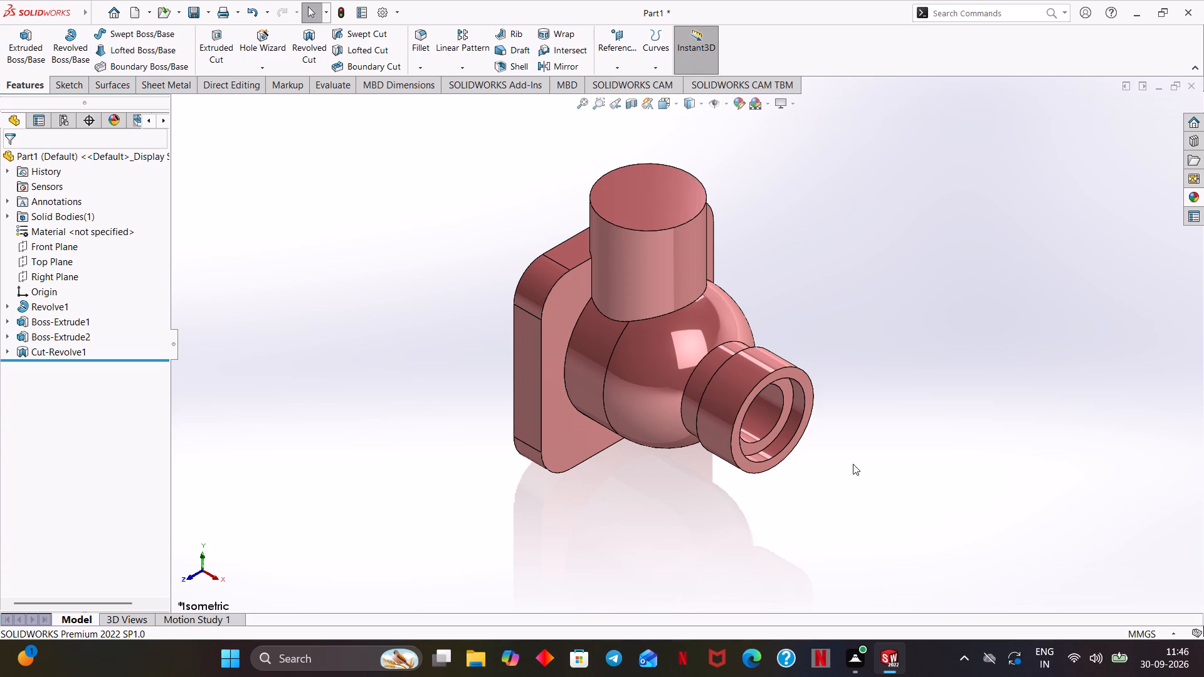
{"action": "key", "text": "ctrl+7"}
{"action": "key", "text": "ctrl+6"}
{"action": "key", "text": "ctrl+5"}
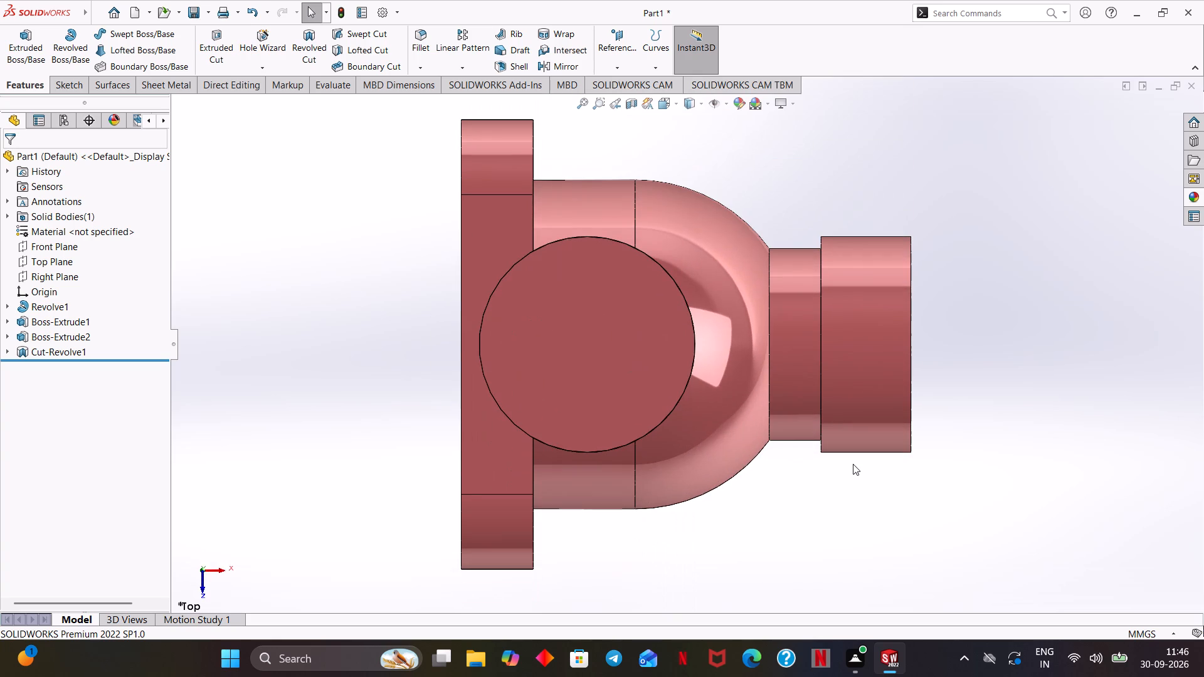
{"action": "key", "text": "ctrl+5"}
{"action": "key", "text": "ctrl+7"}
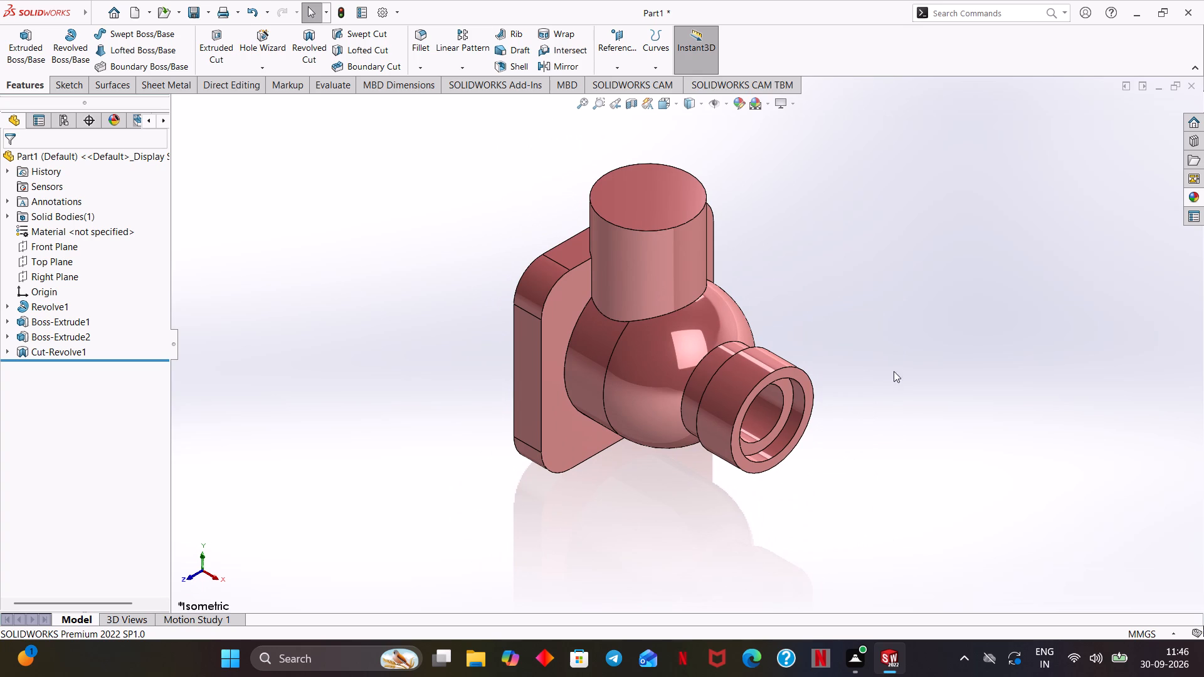
Open a sketch on the Front Plane and draw a 75 mm horizontal centerline from the origin to the outer stepped end face.
{"action": "middle_click_drag", "start_coordinate": [903, 463], "coordinate": [1063, 444]}
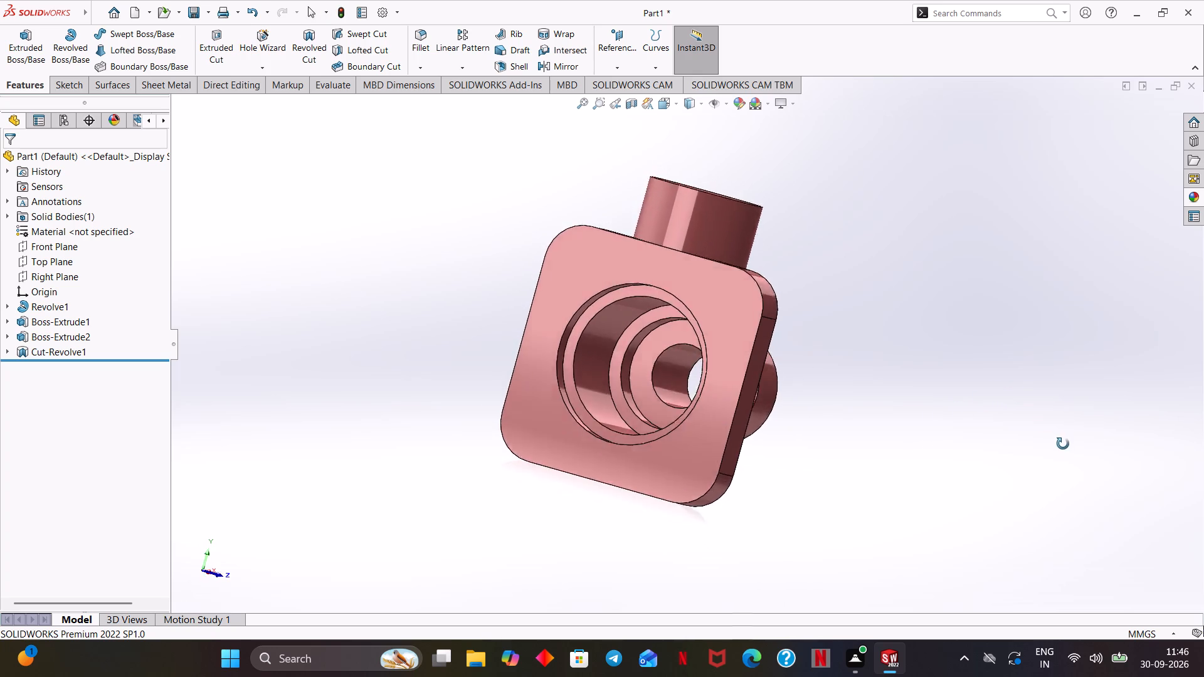
{"action": "middle_click_drag", "start_coordinate": [1063, 444], "coordinate": [880, 483]}
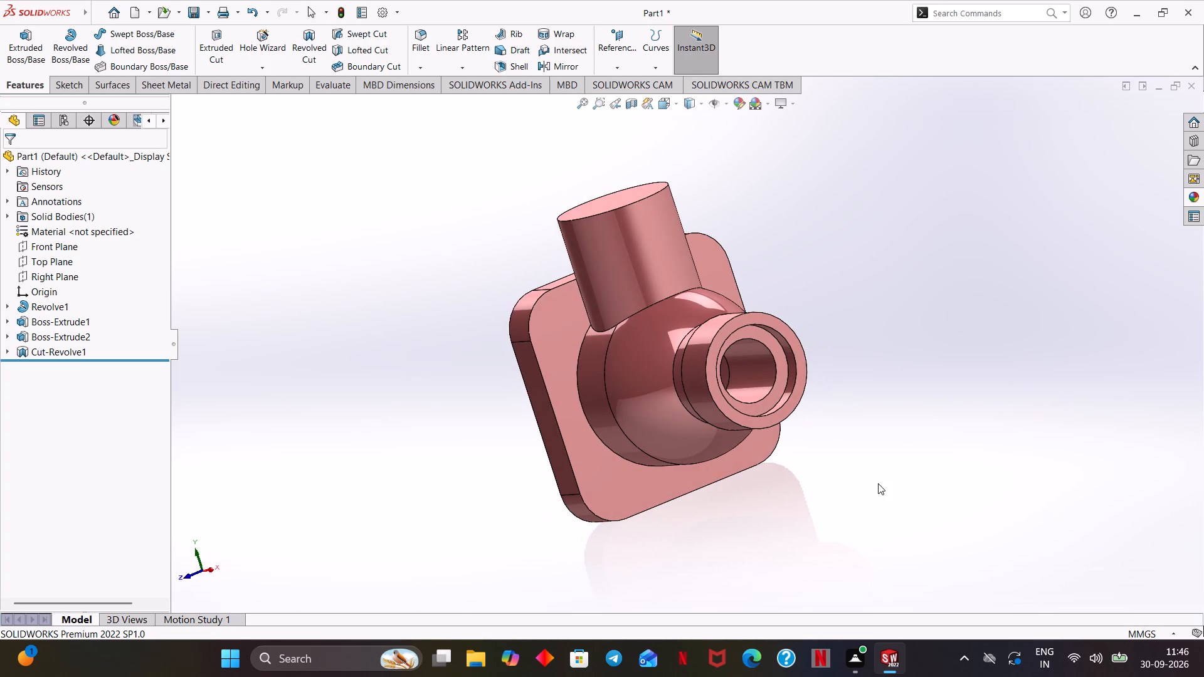
{"action": "key", "text": "ctrl+7"}
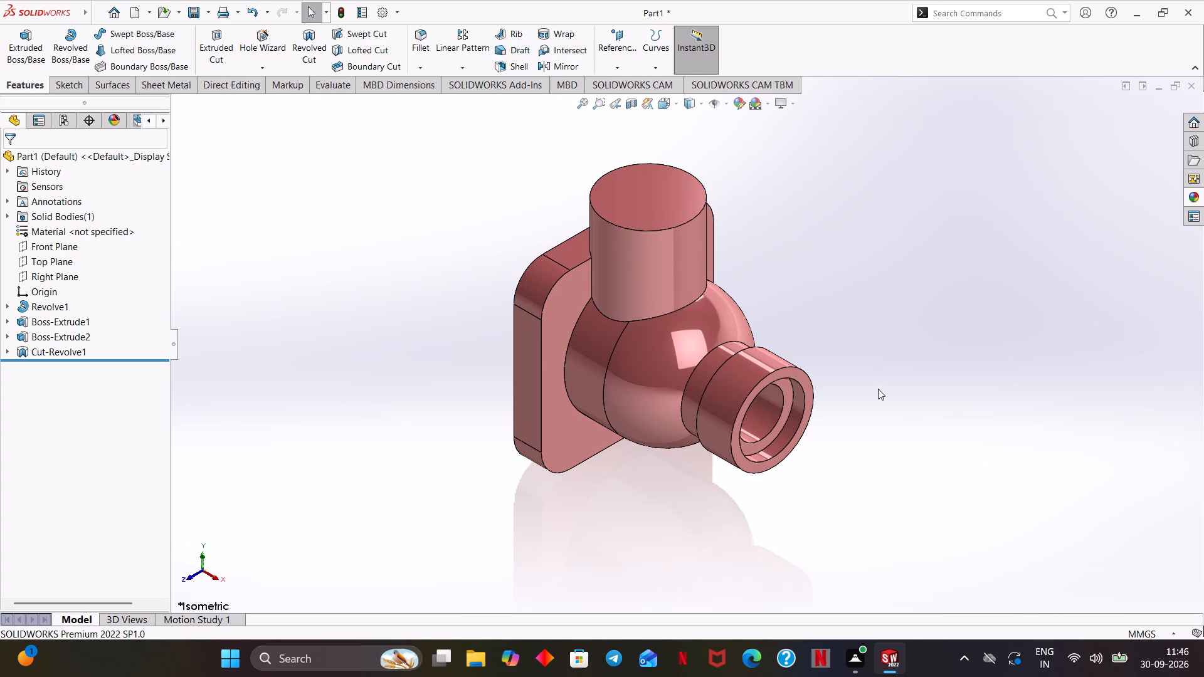
{"action": "left_click", "coordinate": [45, 243]}
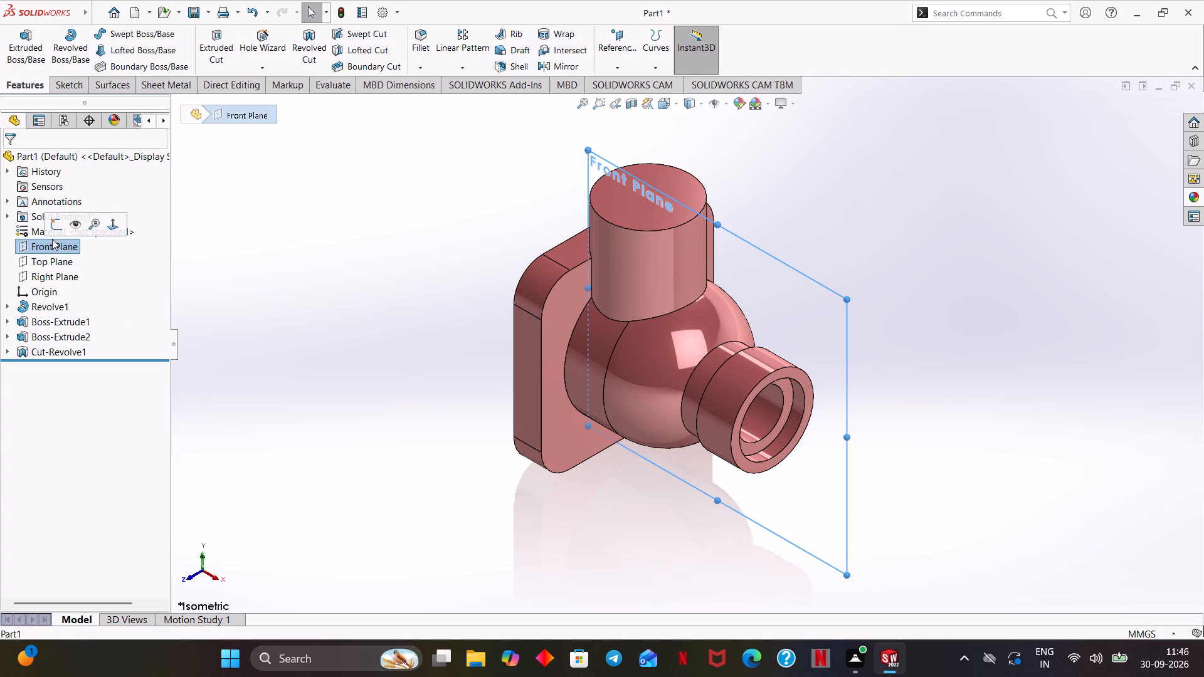
{"action": "left_click", "coordinate": [56, 227]}
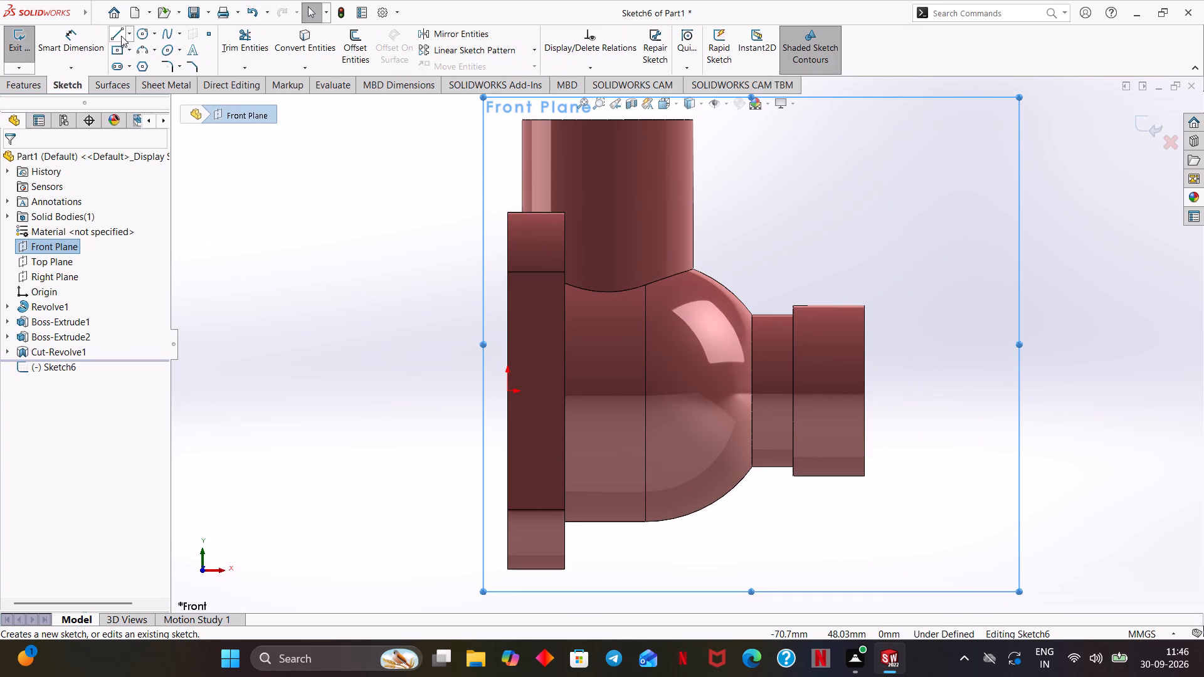
{"action": "left_click", "coordinate": [130, 33]}
{"action": "left_click", "coordinate": [127, 67]}
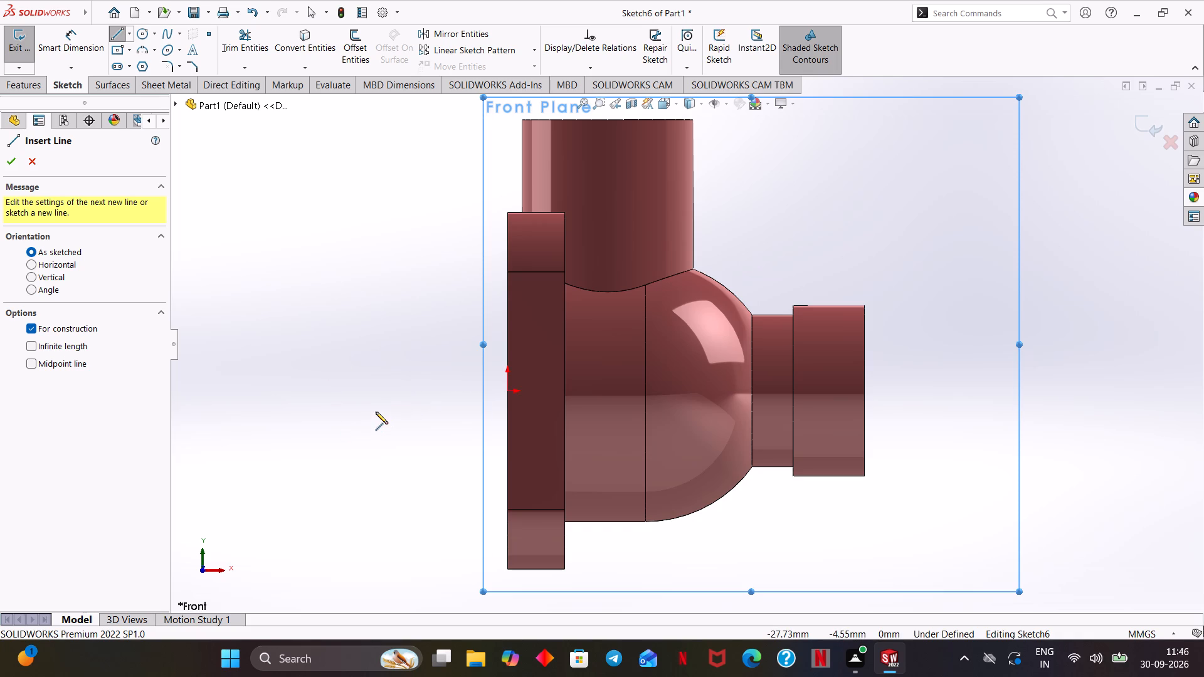
{"action": "left_click", "coordinate": [507, 391]}
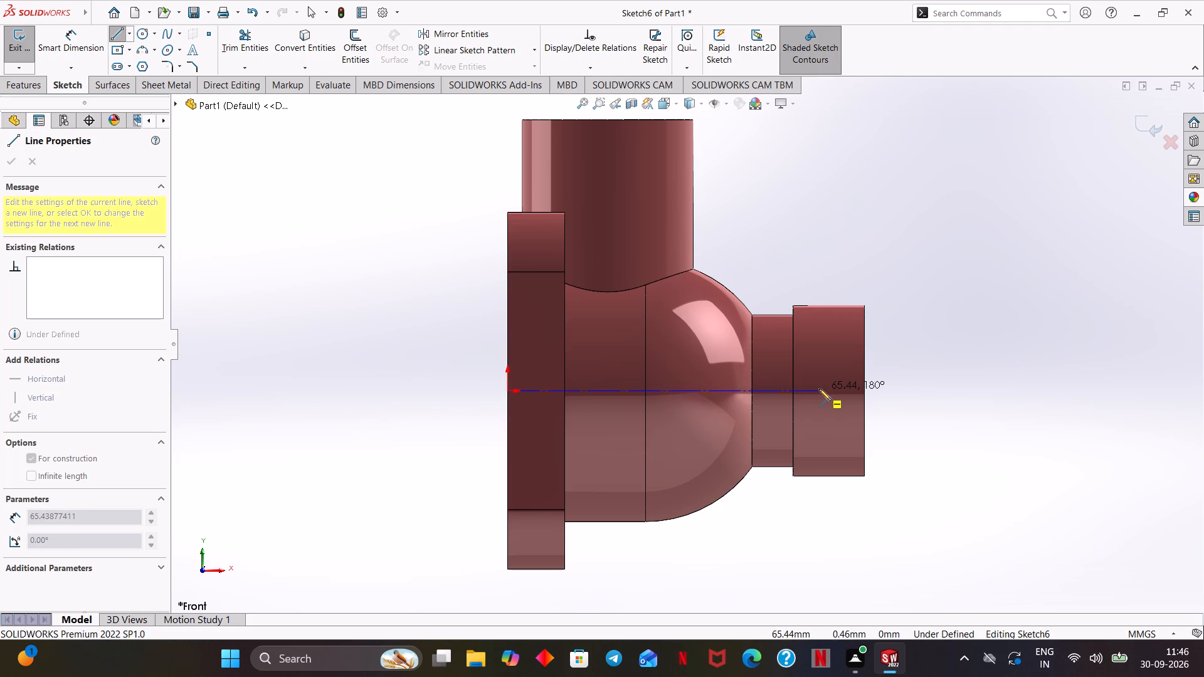
{"action": "left_click", "coordinate": [865, 391]}
{"action": "right_click", "coordinate": [903, 342]}
{"action": "double_click", "coordinate": [931, 351]}
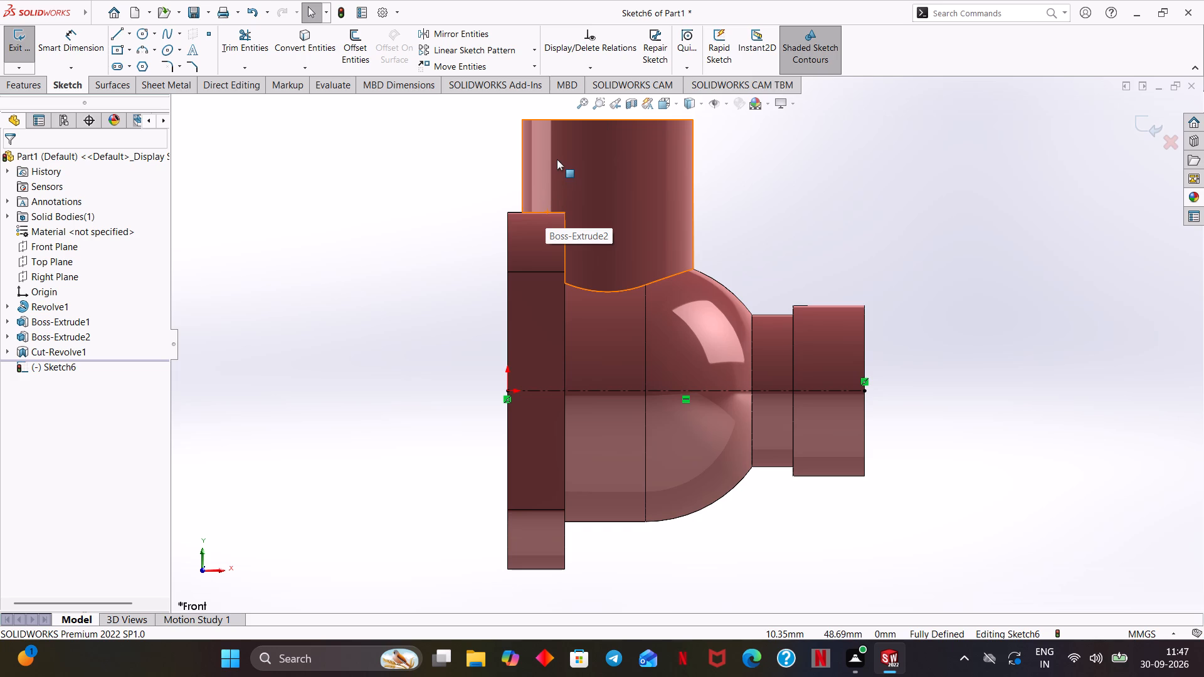
{"action": "left_click", "coordinate": [789, 170]}
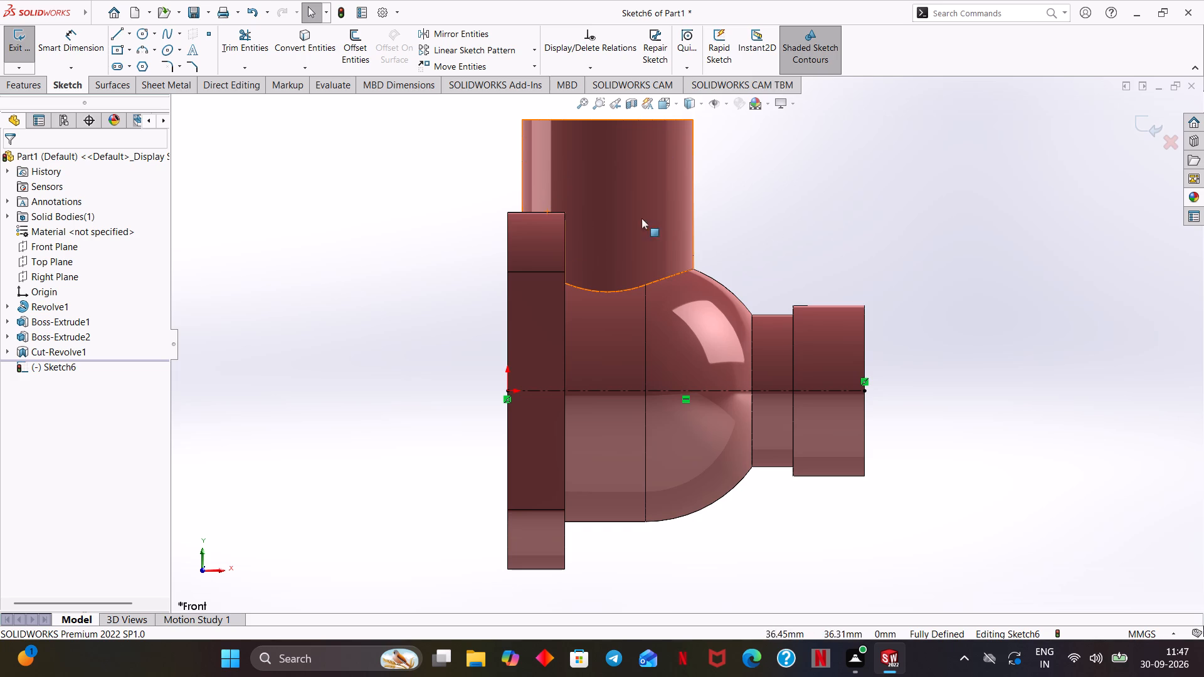
Draw a 57 mm vertical centerline from the middle of the cylindrical branch's top edge down to the horizontal centerline.
{"action": "scroll", "coordinate": [430, 194], "scroll_direction": "up", "scroll_amount": 1}
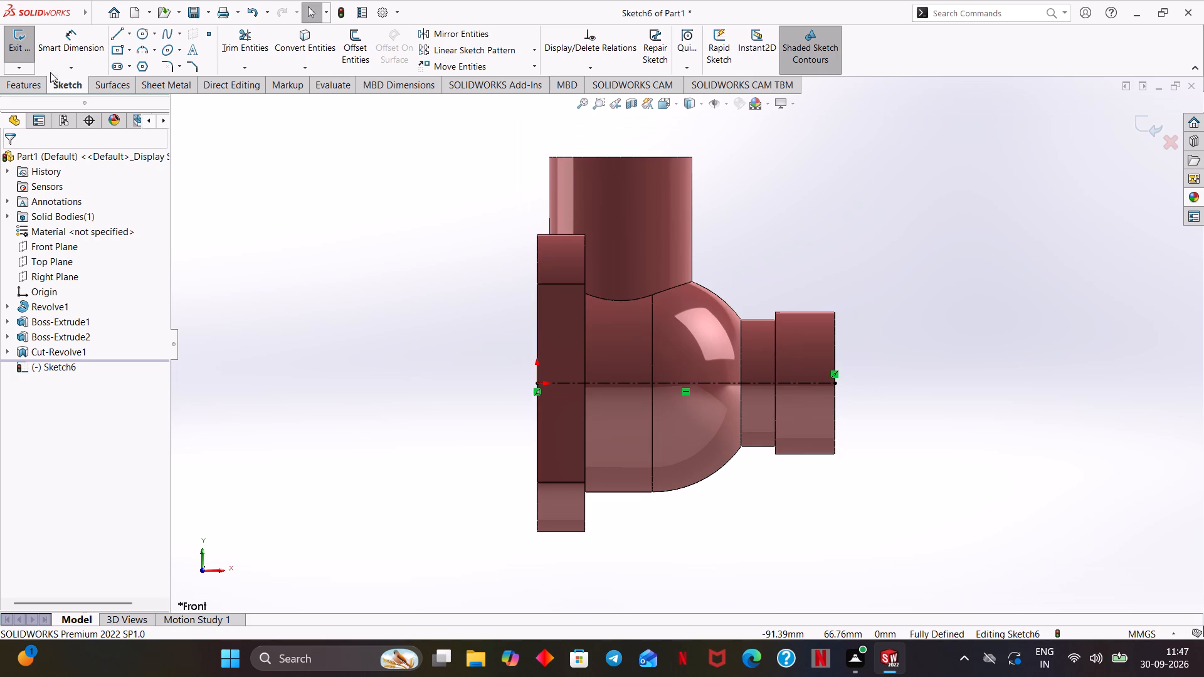
{"action": "left_click", "coordinate": [132, 36]}
{"action": "left_click", "coordinate": [137, 64]}
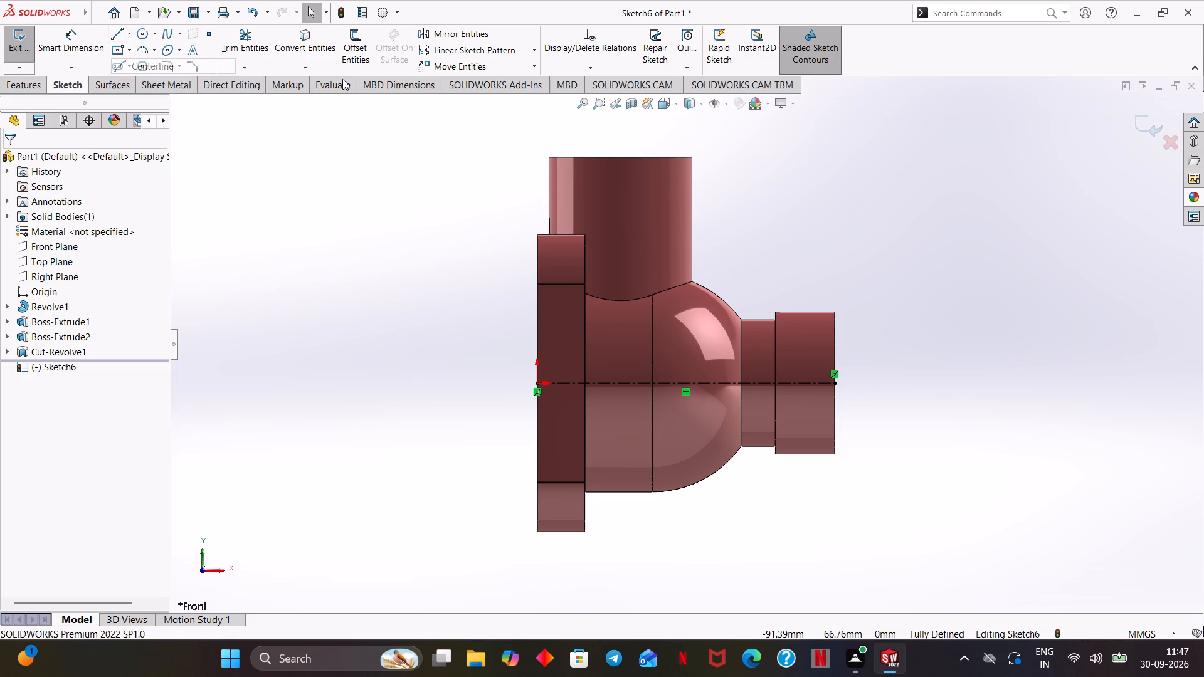
{"action": "left_click", "coordinate": [620, 155]}
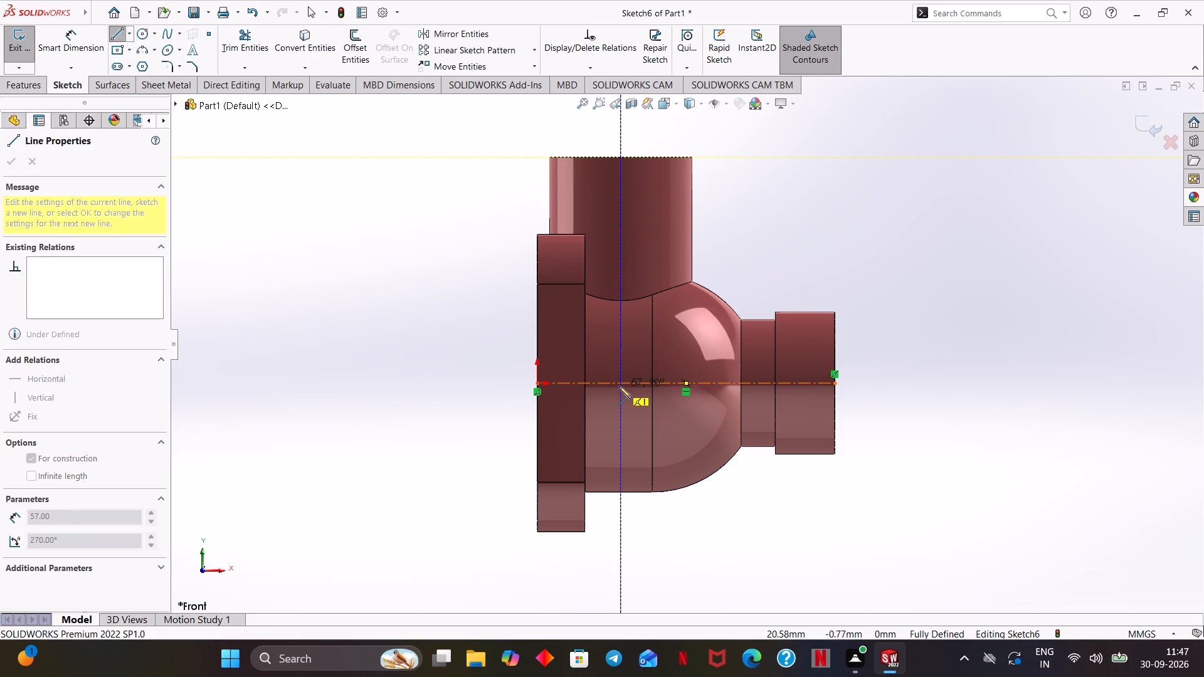
{"action": "left_click", "coordinate": [620, 382]}
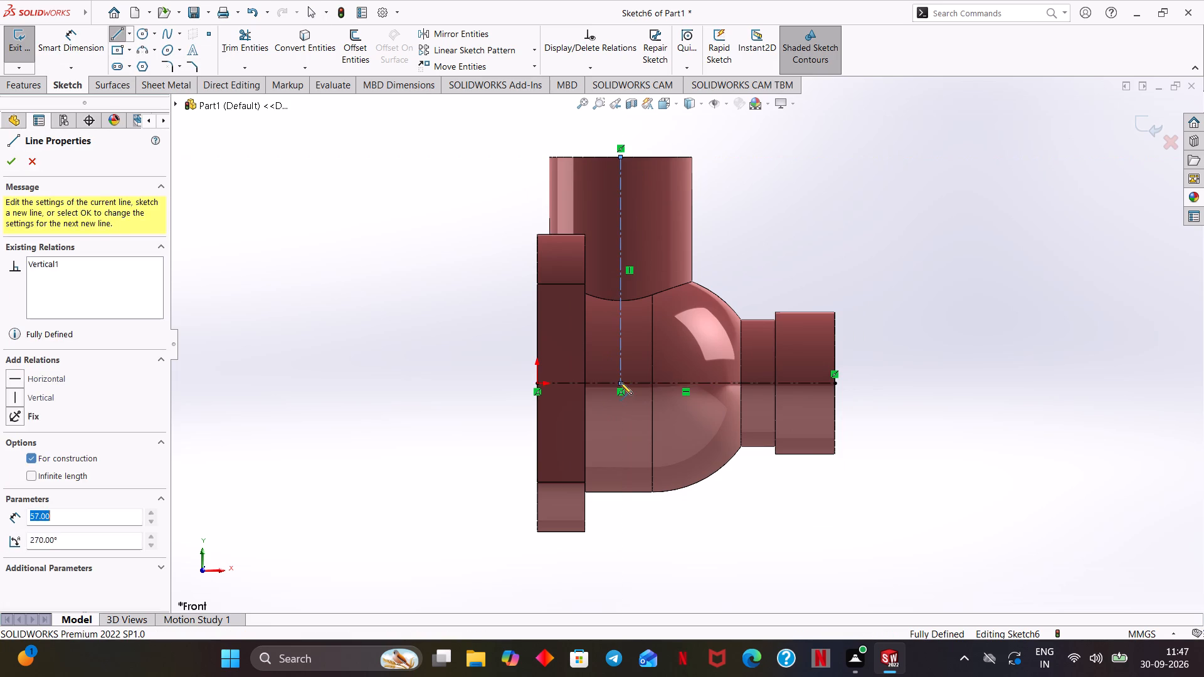
{"action": "right_click", "coordinate": [653, 359]}
{"action": "left_click", "coordinate": [701, 370]}
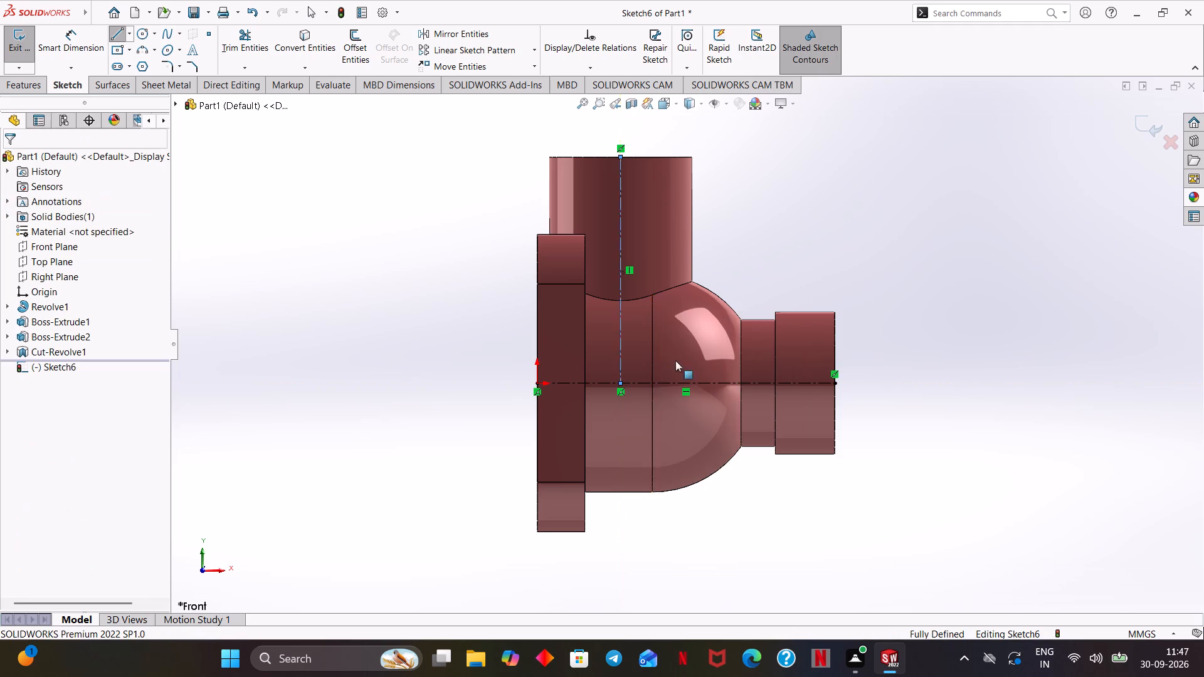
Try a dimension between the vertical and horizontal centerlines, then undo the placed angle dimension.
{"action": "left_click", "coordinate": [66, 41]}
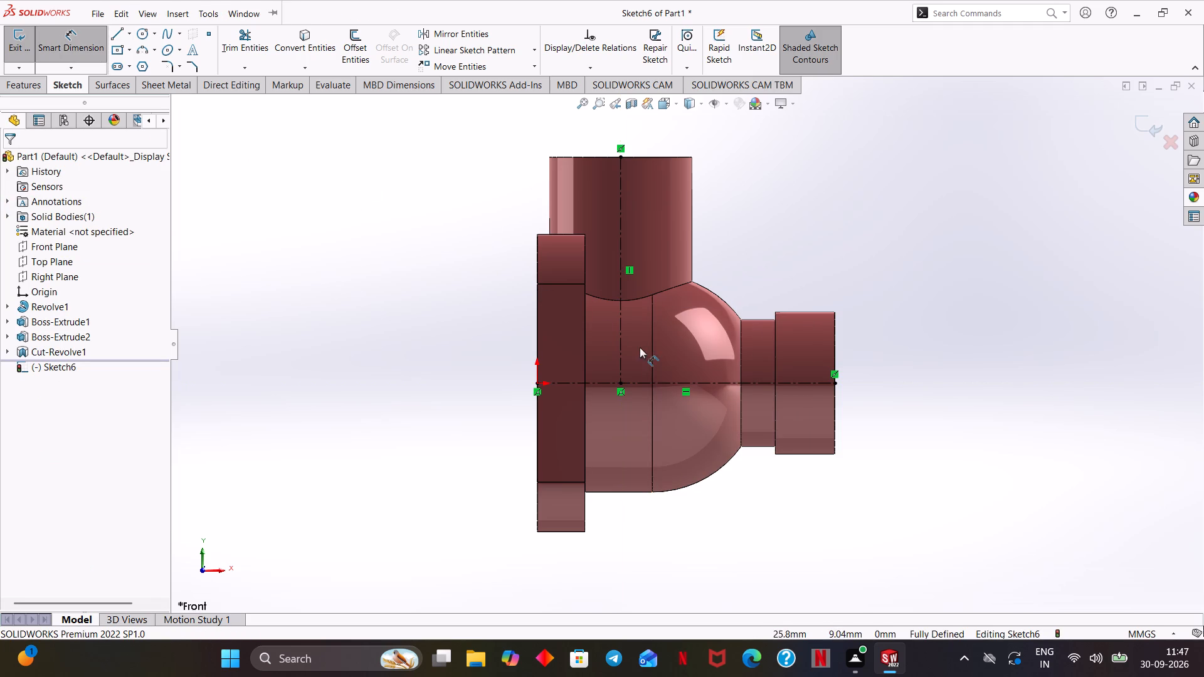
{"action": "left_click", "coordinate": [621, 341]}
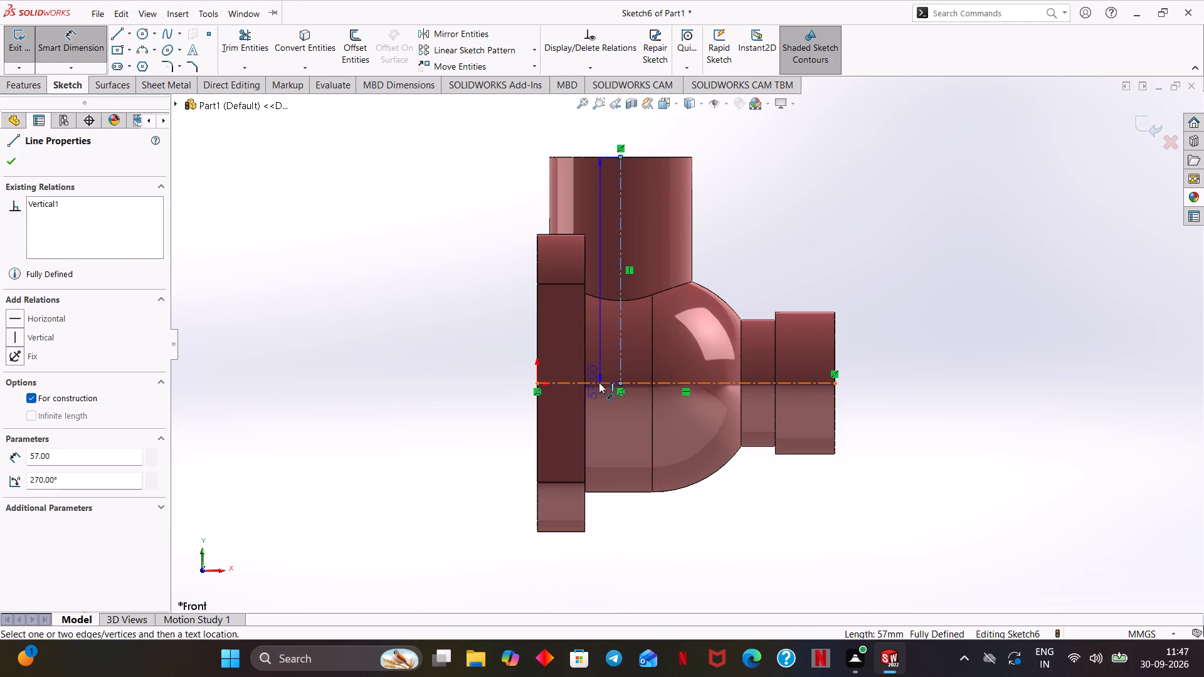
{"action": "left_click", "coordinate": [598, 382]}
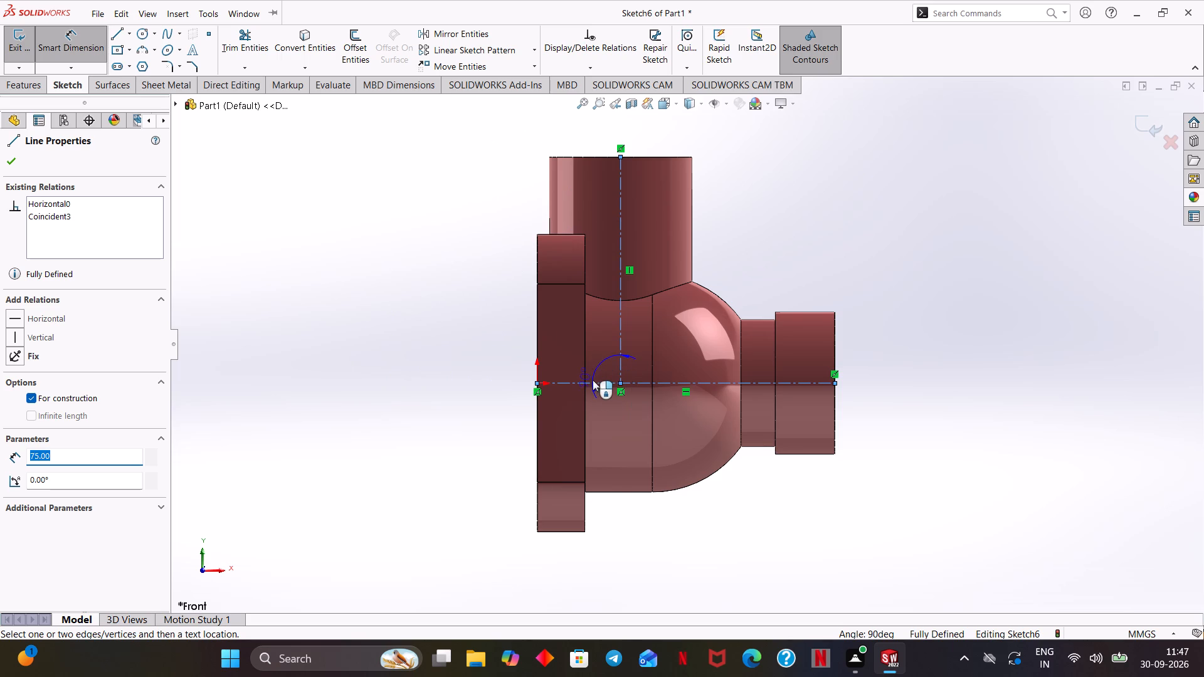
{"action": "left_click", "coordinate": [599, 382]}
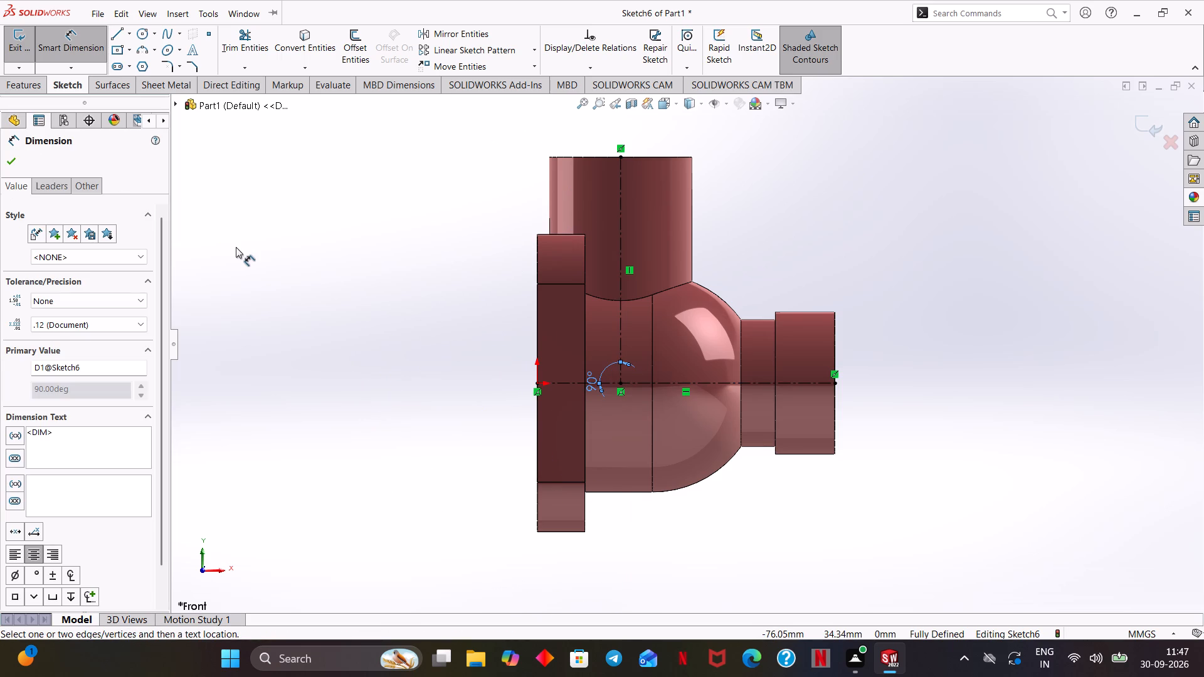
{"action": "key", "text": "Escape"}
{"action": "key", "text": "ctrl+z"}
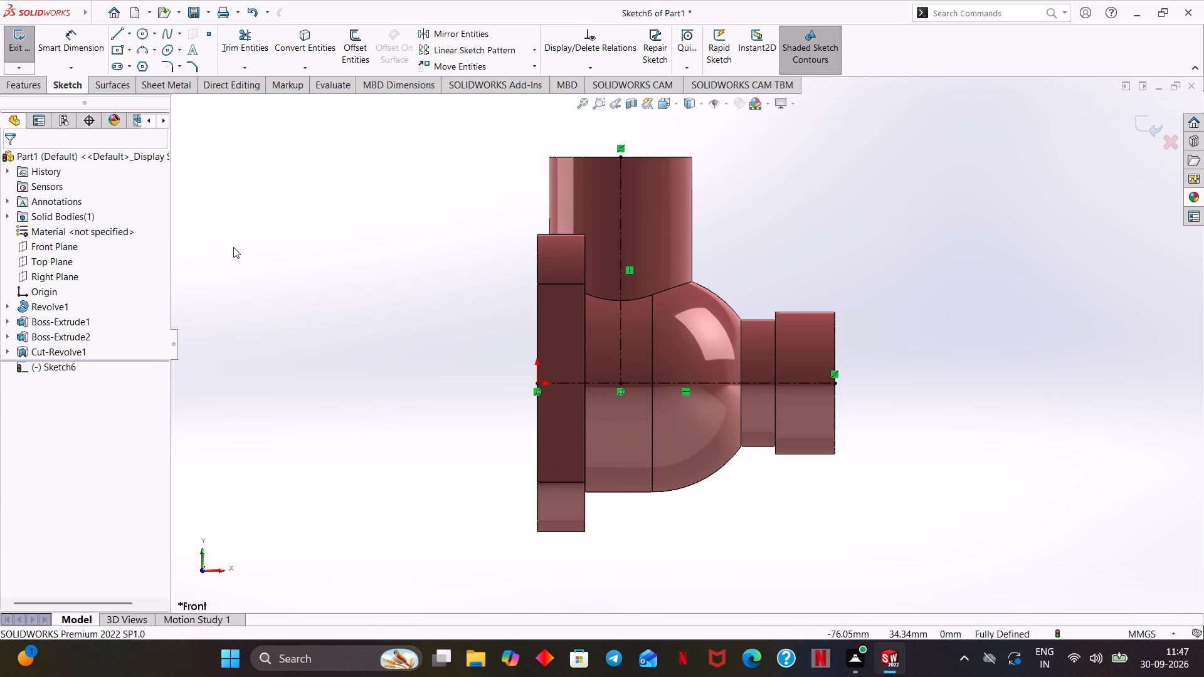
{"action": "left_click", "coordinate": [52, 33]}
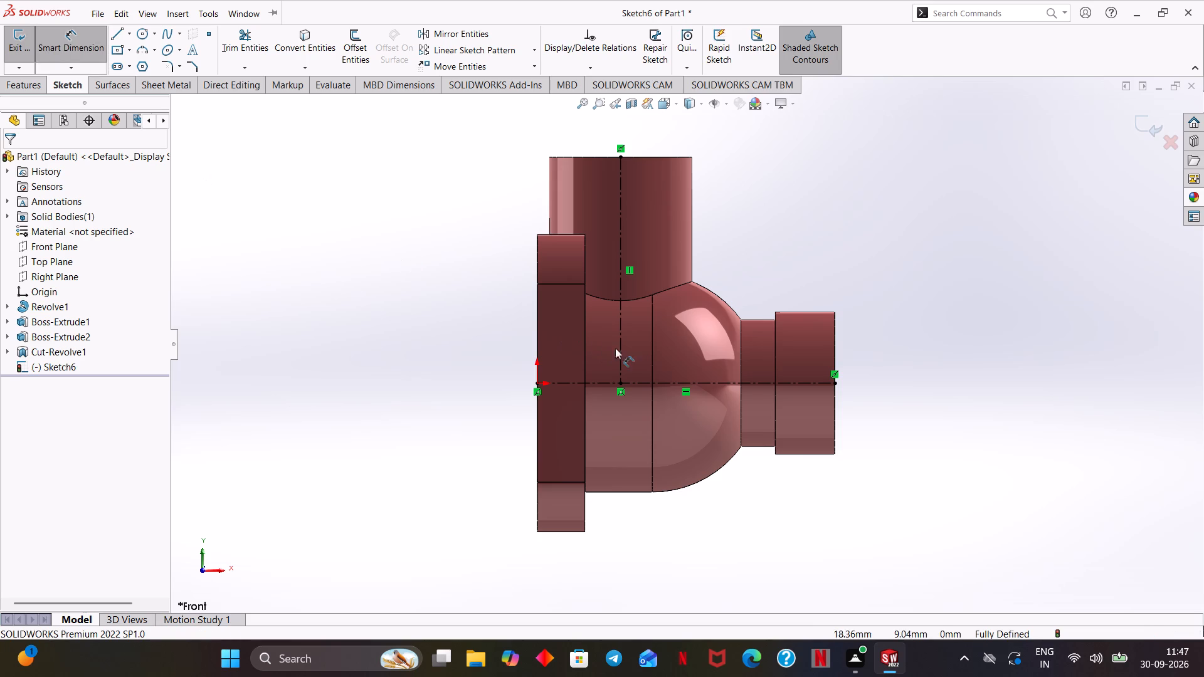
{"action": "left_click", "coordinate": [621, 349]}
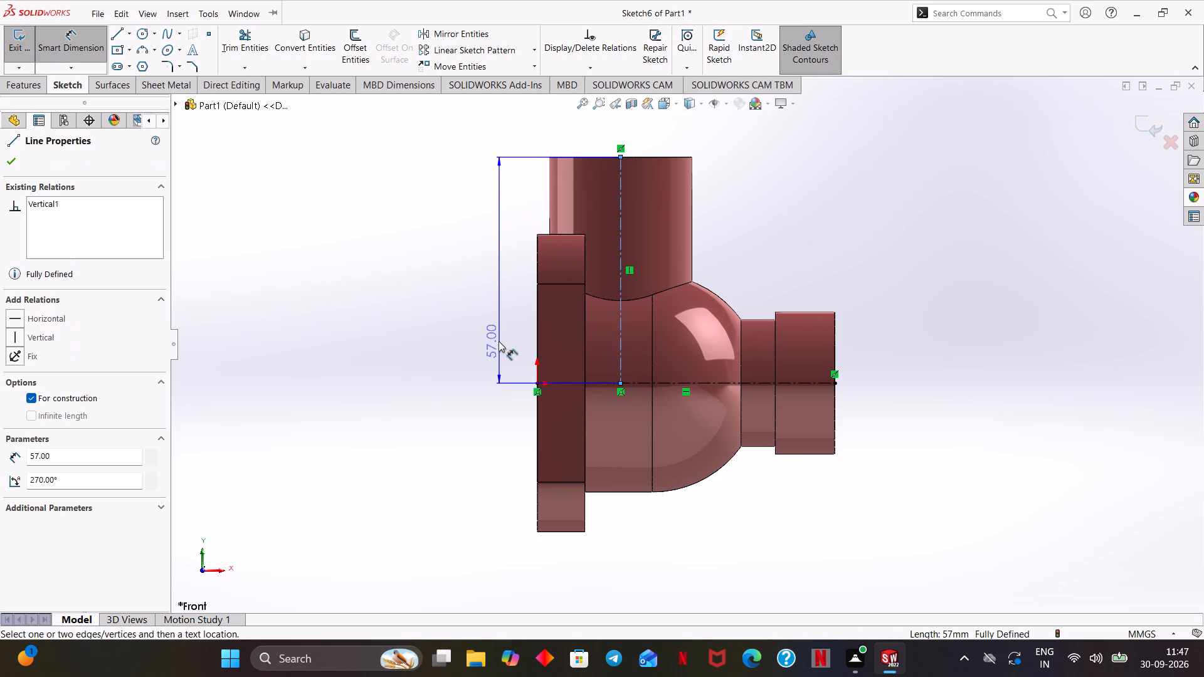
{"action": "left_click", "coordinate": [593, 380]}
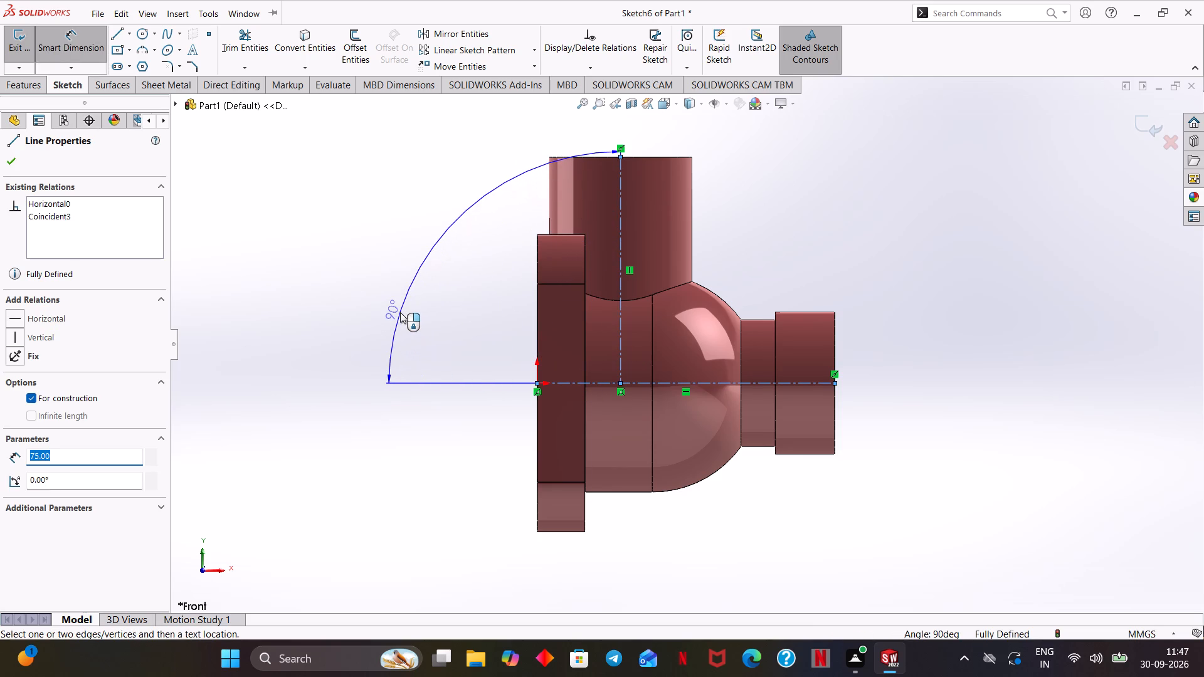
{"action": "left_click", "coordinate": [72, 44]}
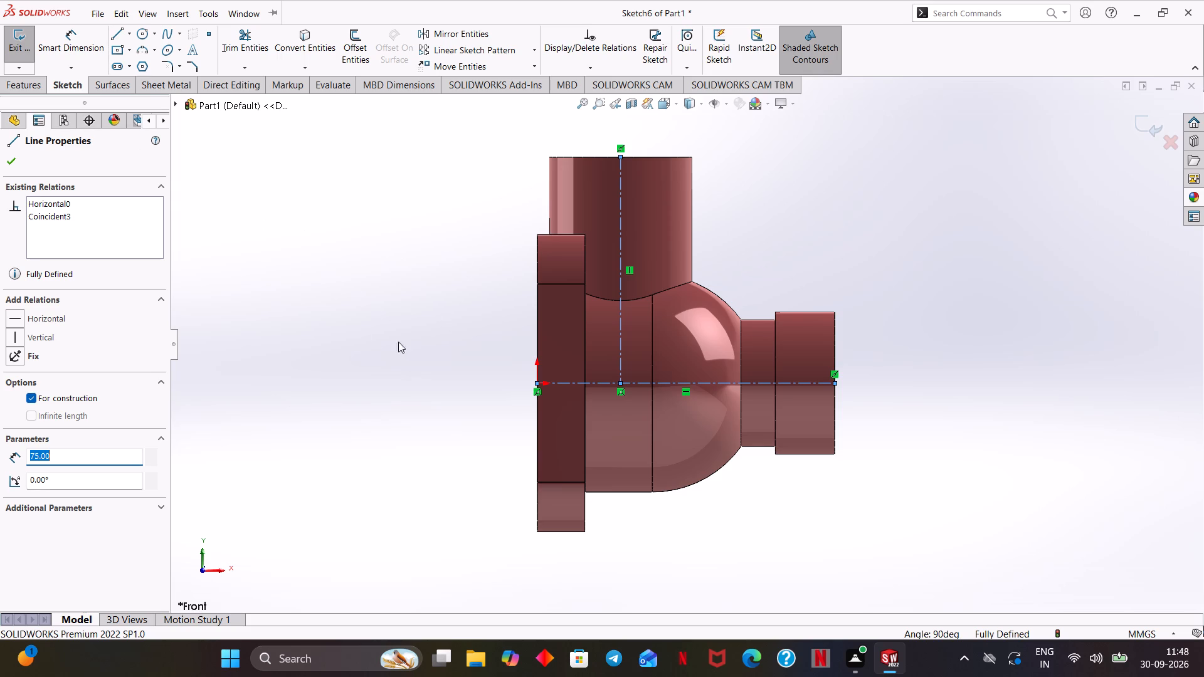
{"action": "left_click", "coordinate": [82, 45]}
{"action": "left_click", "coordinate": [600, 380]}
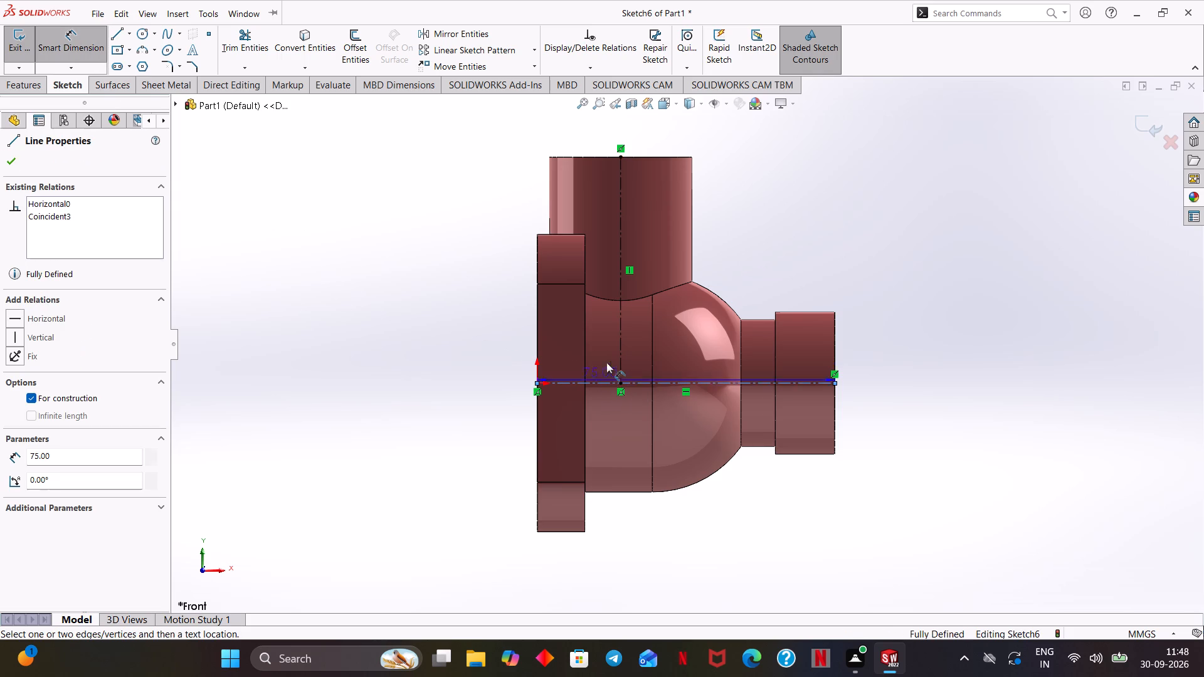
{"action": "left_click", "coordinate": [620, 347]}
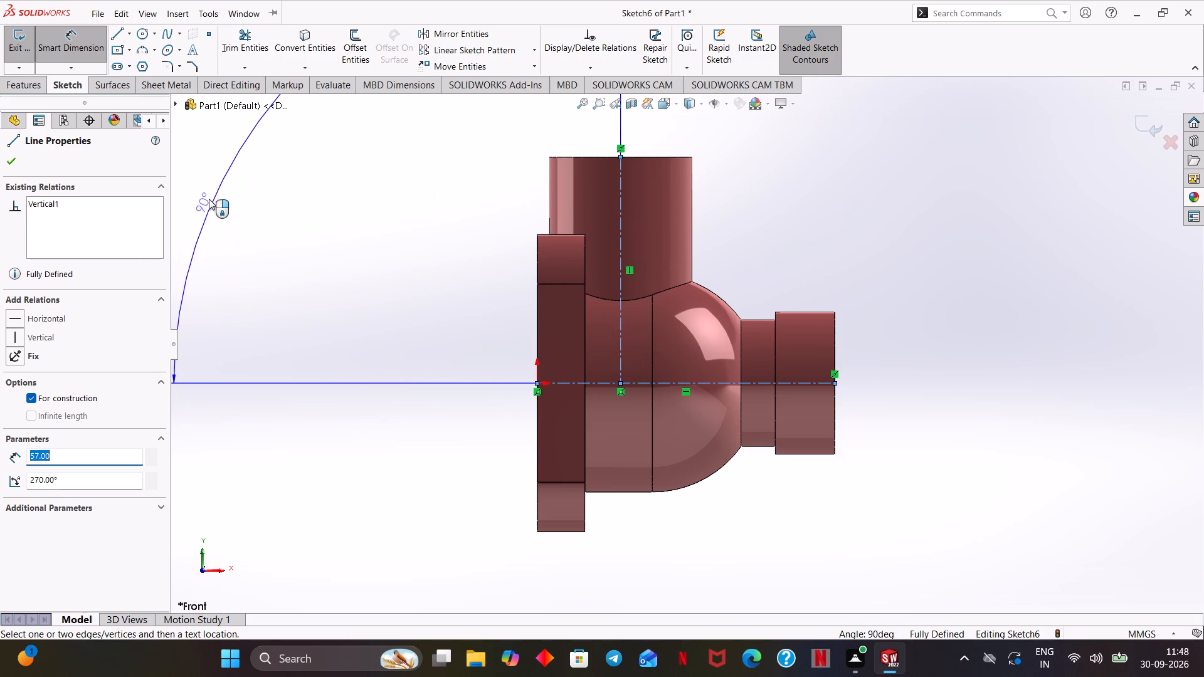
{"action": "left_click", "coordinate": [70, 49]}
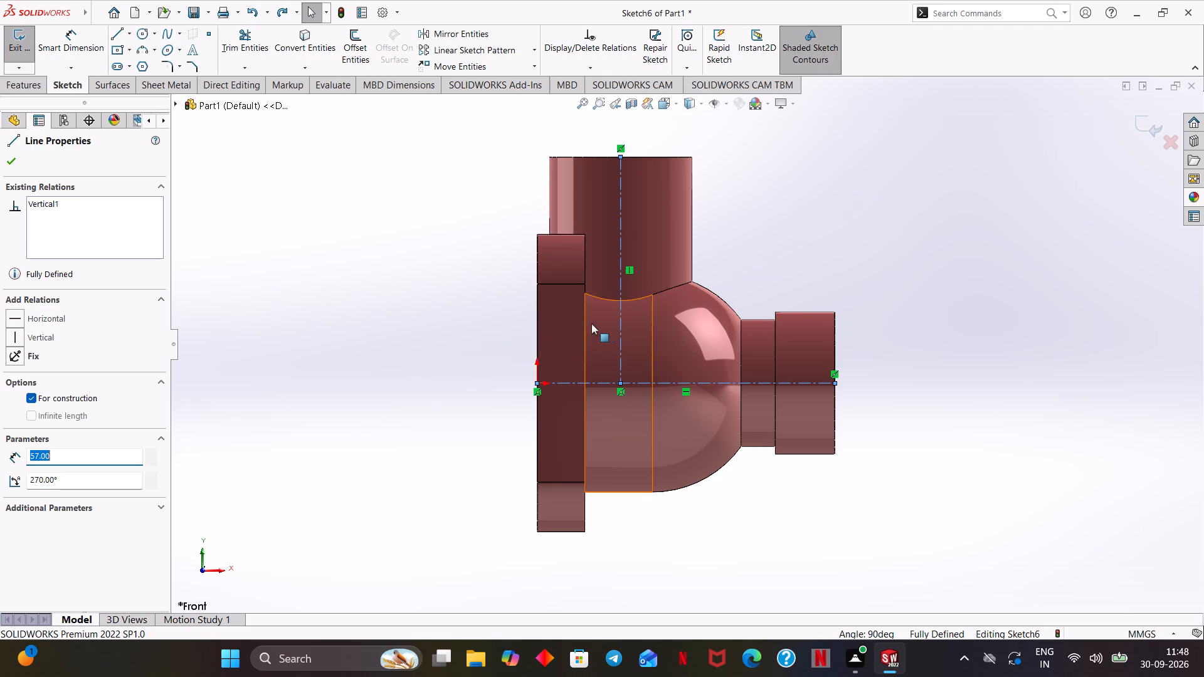
Dimension the horizontal distance from the origin to the branch's vertical centerline.
{"action": "left_click", "coordinate": [57, 32]}
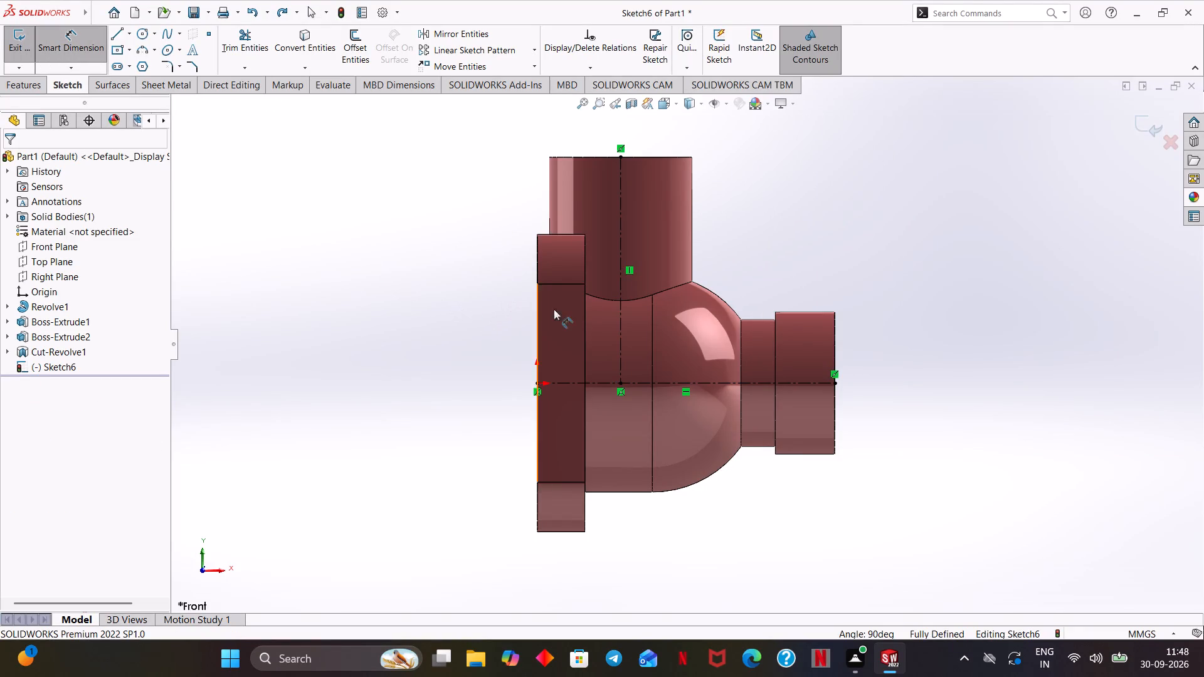
{"action": "left_click", "coordinate": [620, 335]}
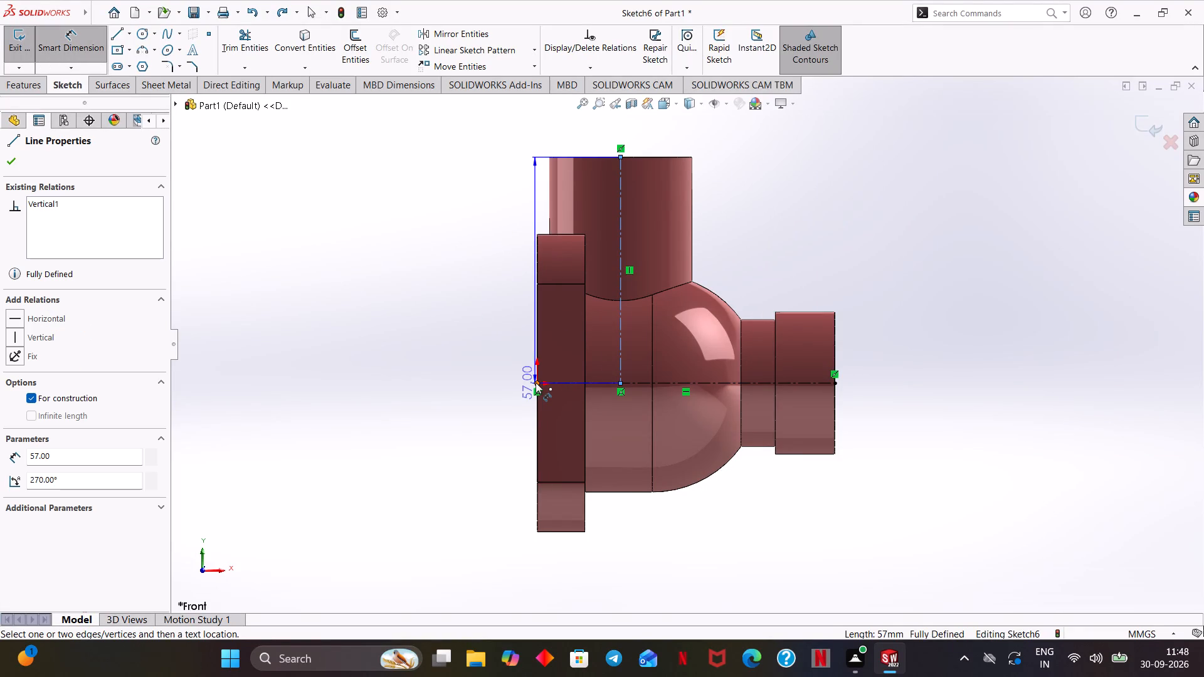
{"action": "left_click", "coordinate": [536, 382]}
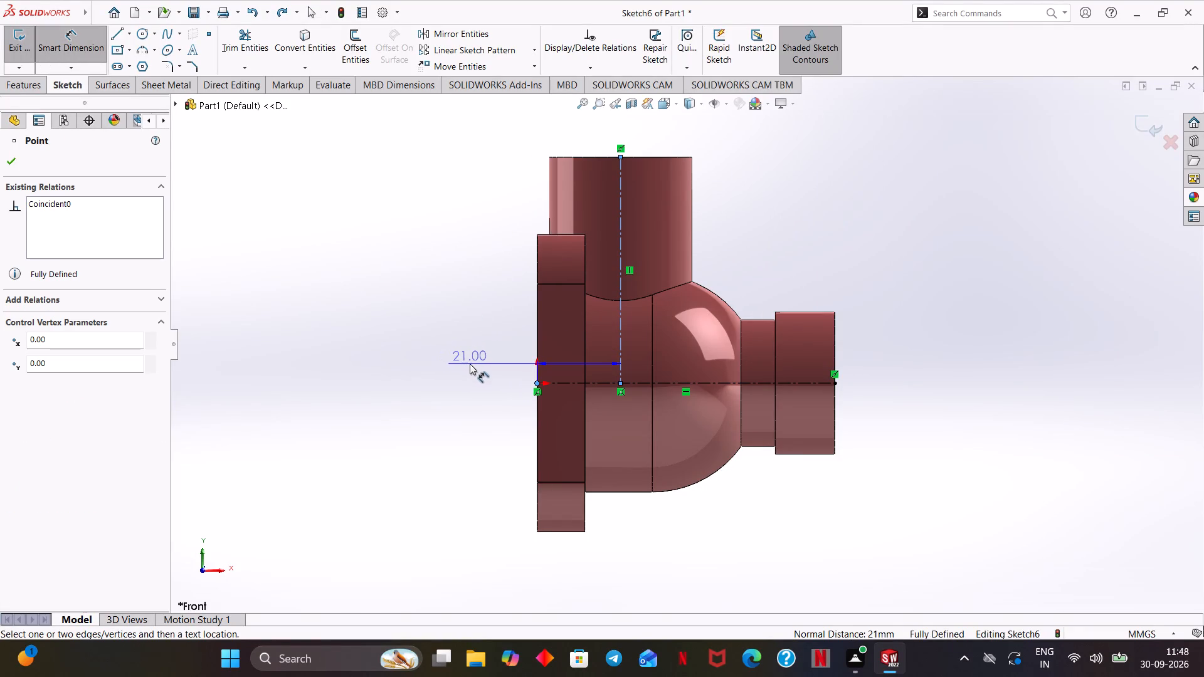
{"action": "left_click", "coordinate": [470, 364]}
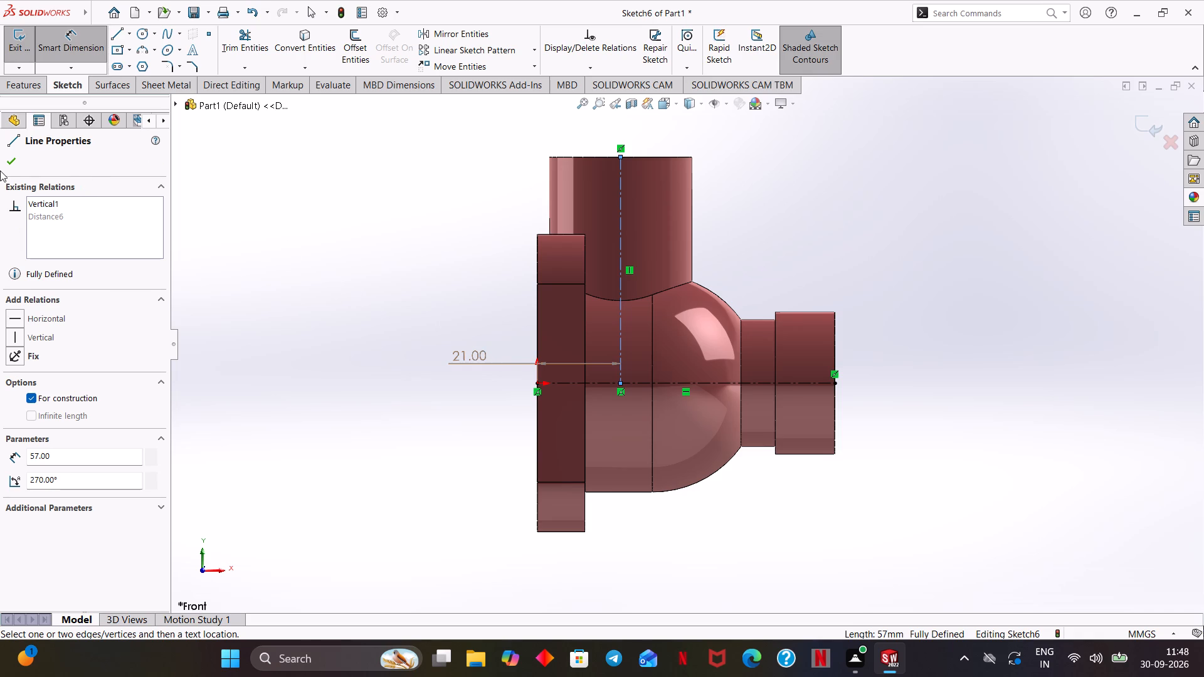
{"action": "left_click", "coordinate": [9, 164]}
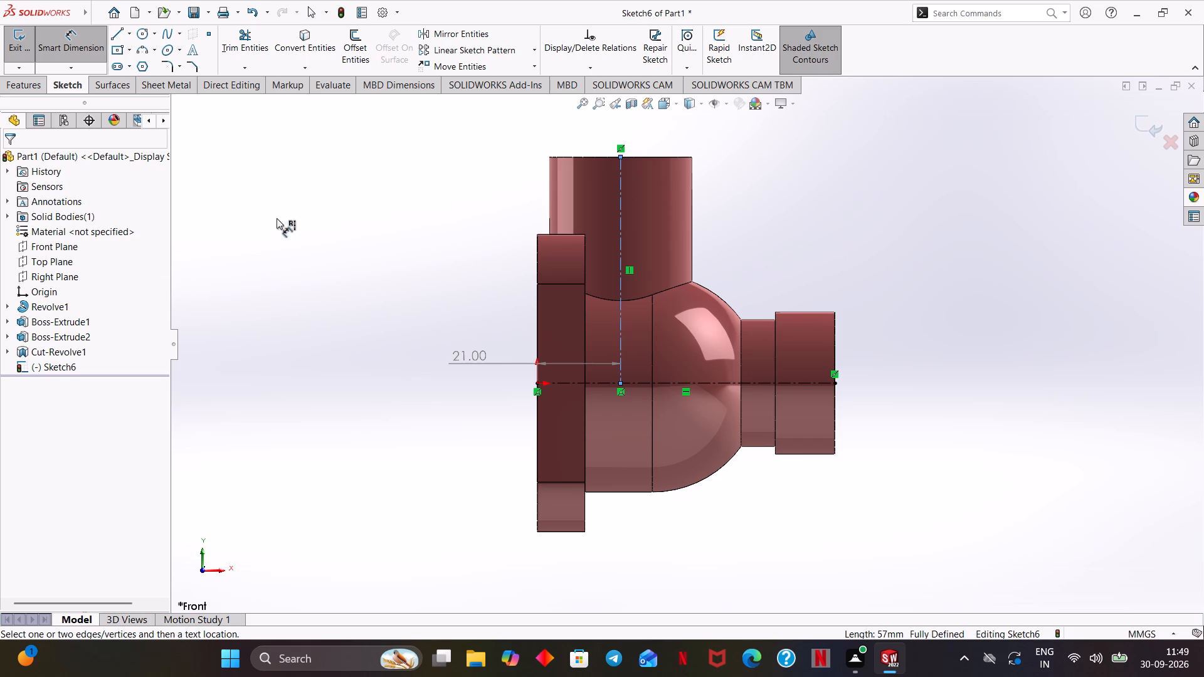
{"action": "left_click", "coordinate": [770, 196]}
Draw three connected lines from the branch centerline's top: about 15 mm along the top edge, about 9 mm down, and back to the centerline.
{"action": "scroll", "coordinate": [770, 196], "scroll_direction": "up", "scroll_amount": 1}
{"action": "scroll", "coordinate": [729, 220], "scroll_direction": "down", "scroll_amount": 2}
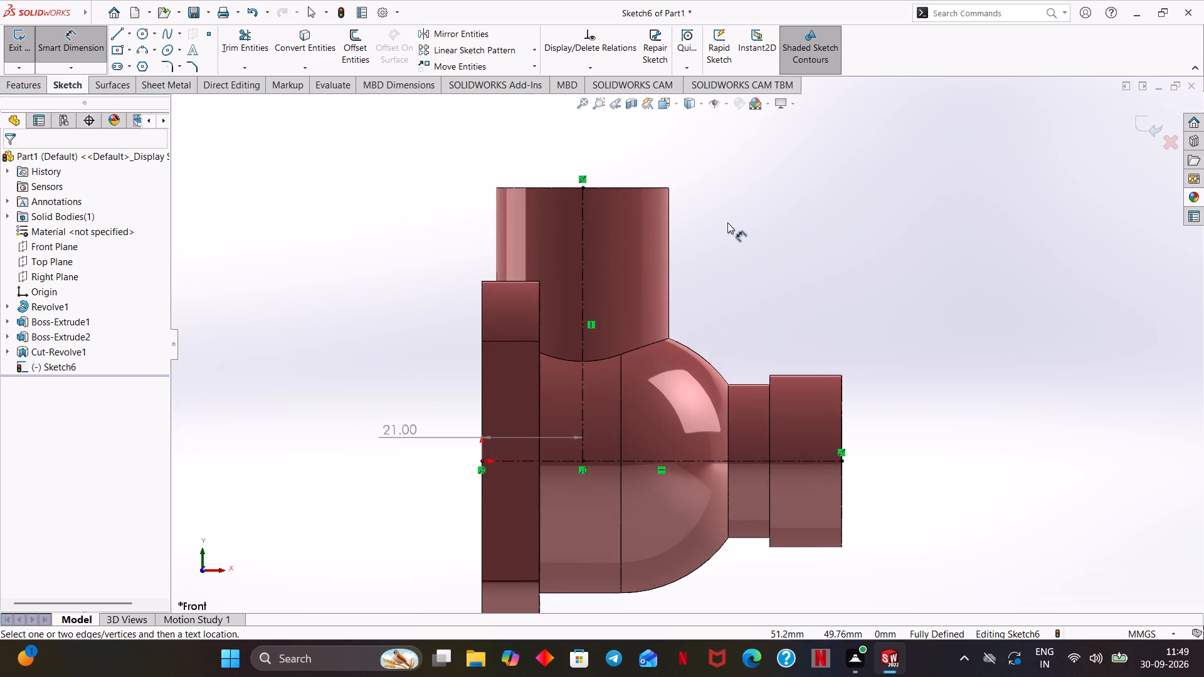
{"action": "scroll", "coordinate": [729, 224], "scroll_direction": "down", "scroll_amount": 1}
{"action": "left_click", "coordinate": [87, 41]}
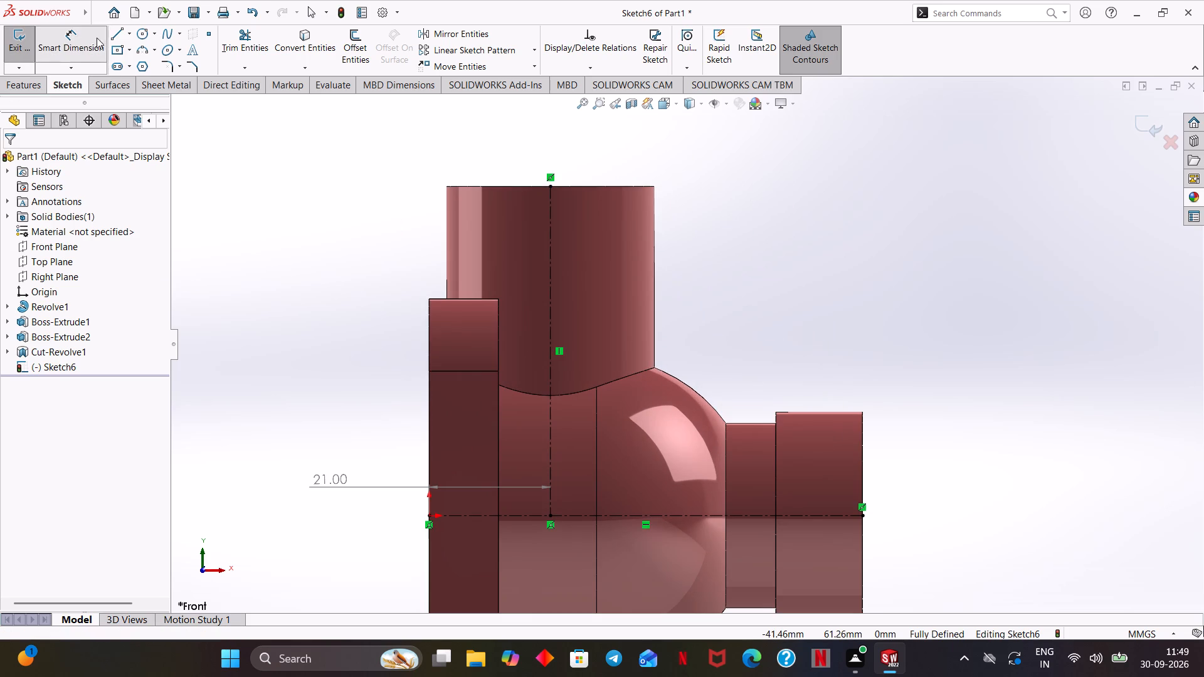
{"action": "left_click", "coordinate": [132, 33]}
{"action": "left_click", "coordinate": [128, 47]}
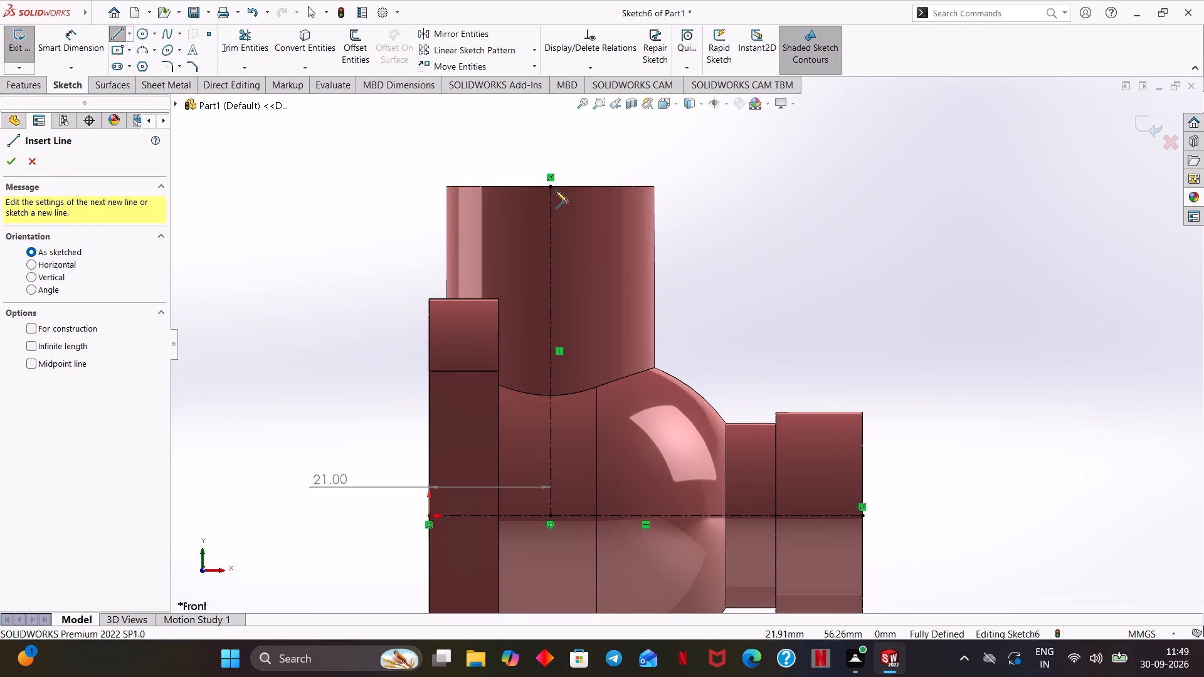
{"action": "left_click", "coordinate": [549, 184]}
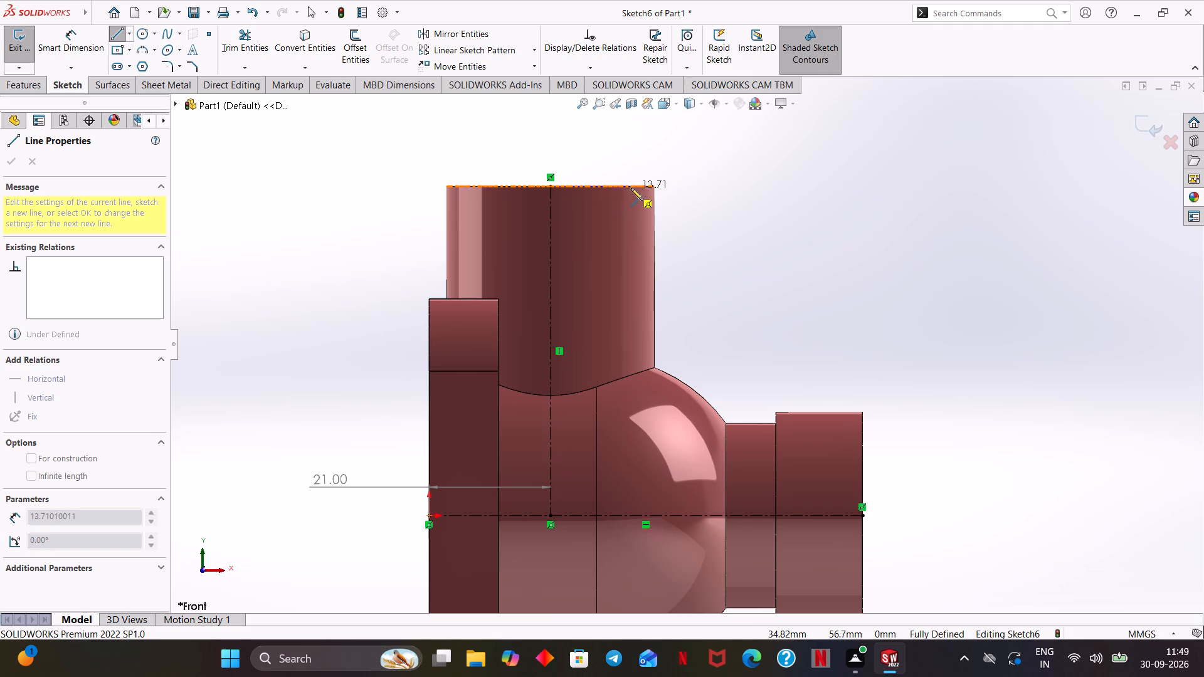
{"action": "left_click", "coordinate": [635, 186]}
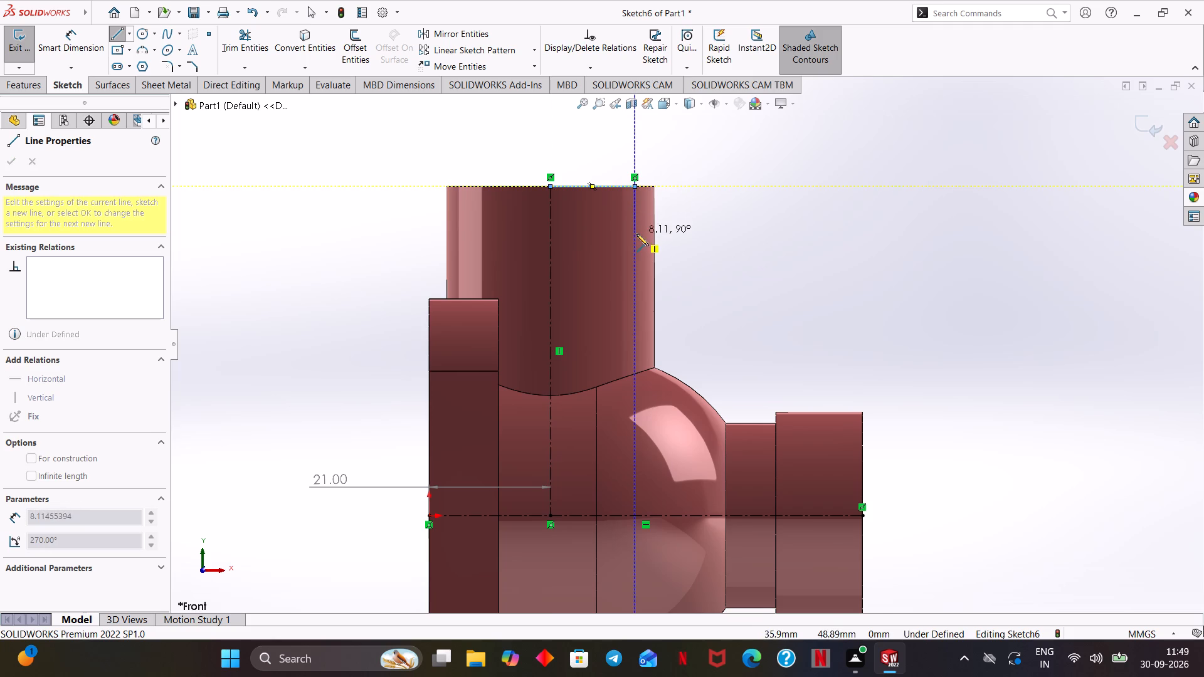
{"action": "left_click", "coordinate": [635, 241]}
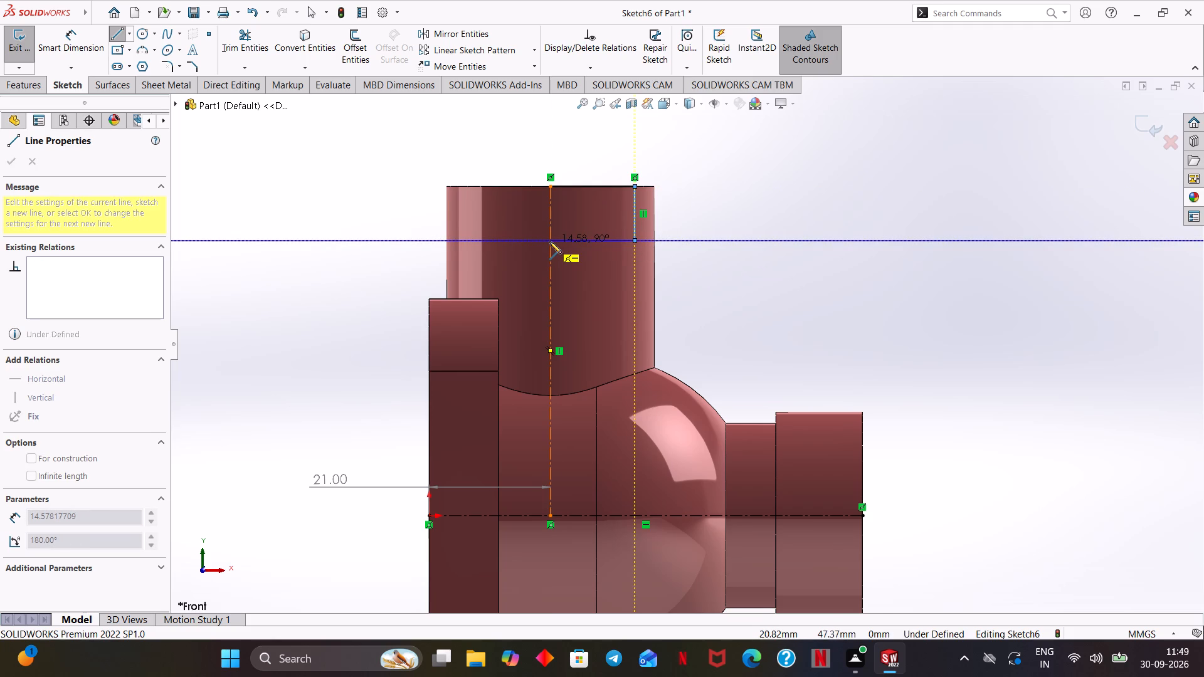
{"action": "left_click", "coordinate": [549, 241]}
{"action": "right_click", "coordinate": [720, 196]}
{"action": "left_click", "coordinate": [736, 205]}
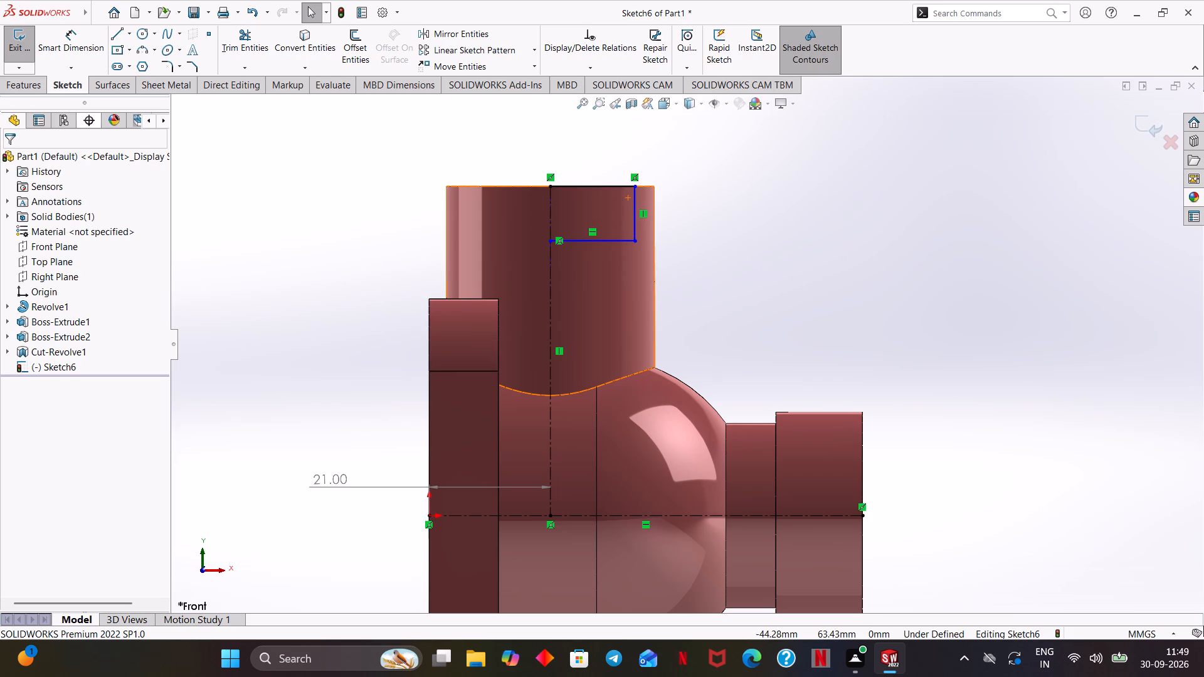
Draw a stepped profile from the centerlines' intersection, rising about 28 mm, stepping outward twice, and returning about 16.5 mm horizontally to the vertical centerline.
{"action": "left_click", "coordinate": [114, 34]}
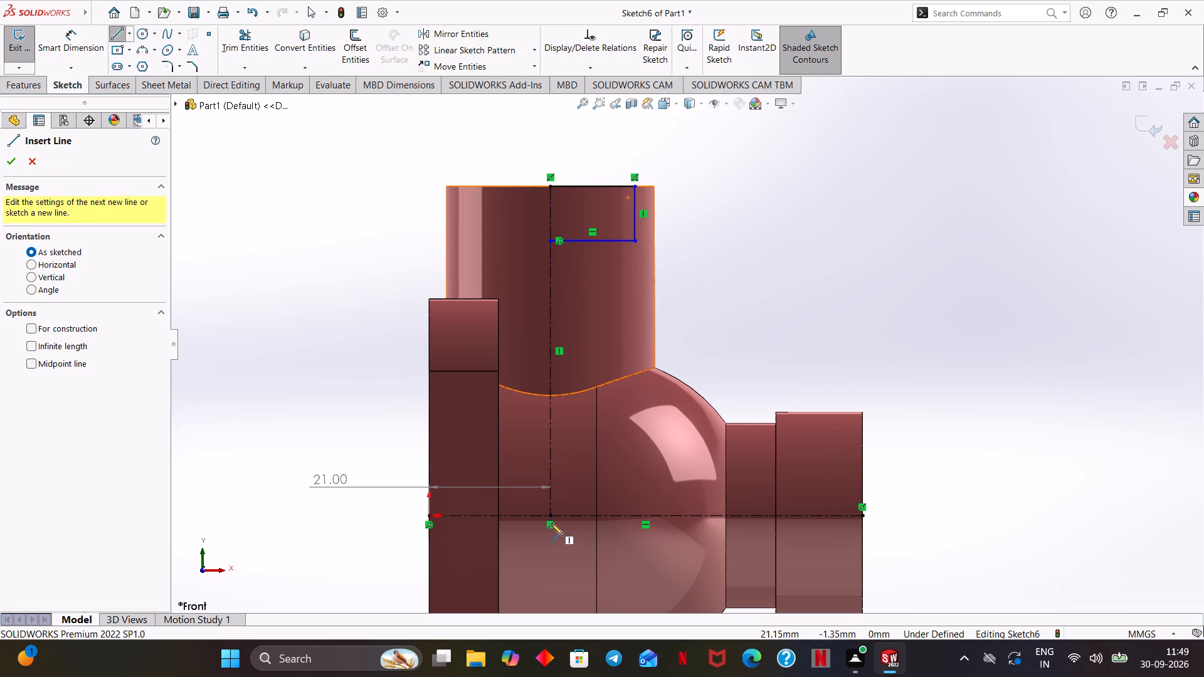
{"action": "left_click", "coordinate": [551, 515]}
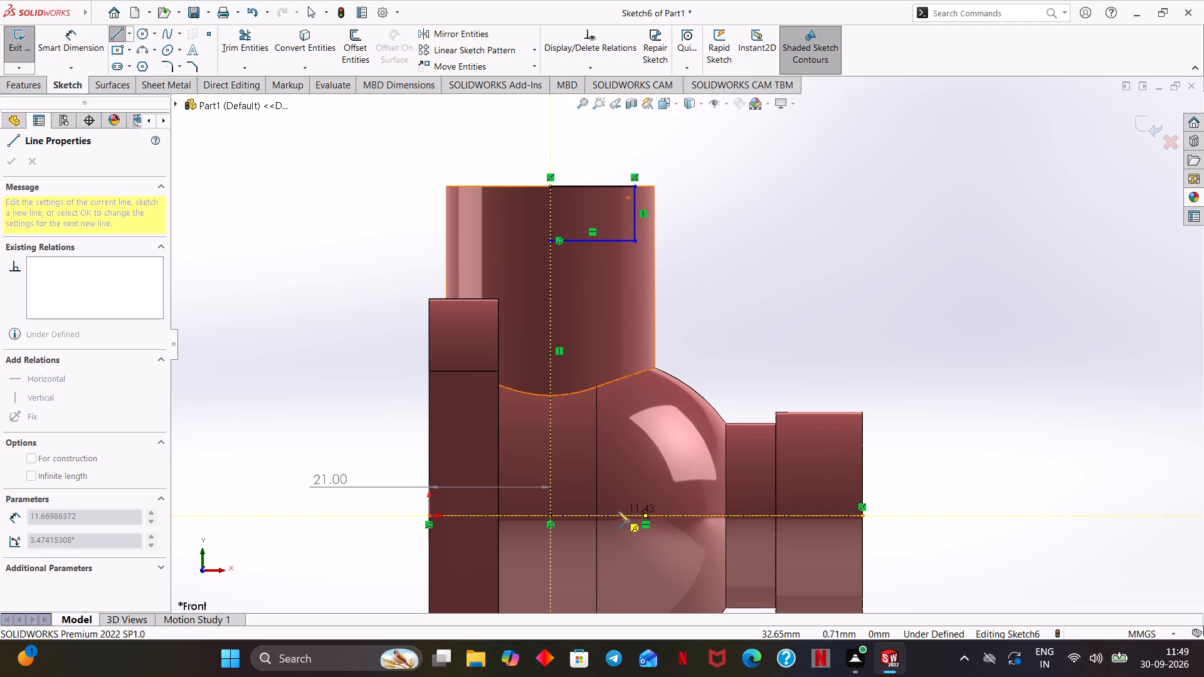
{"action": "left_click", "coordinate": [621, 515]}
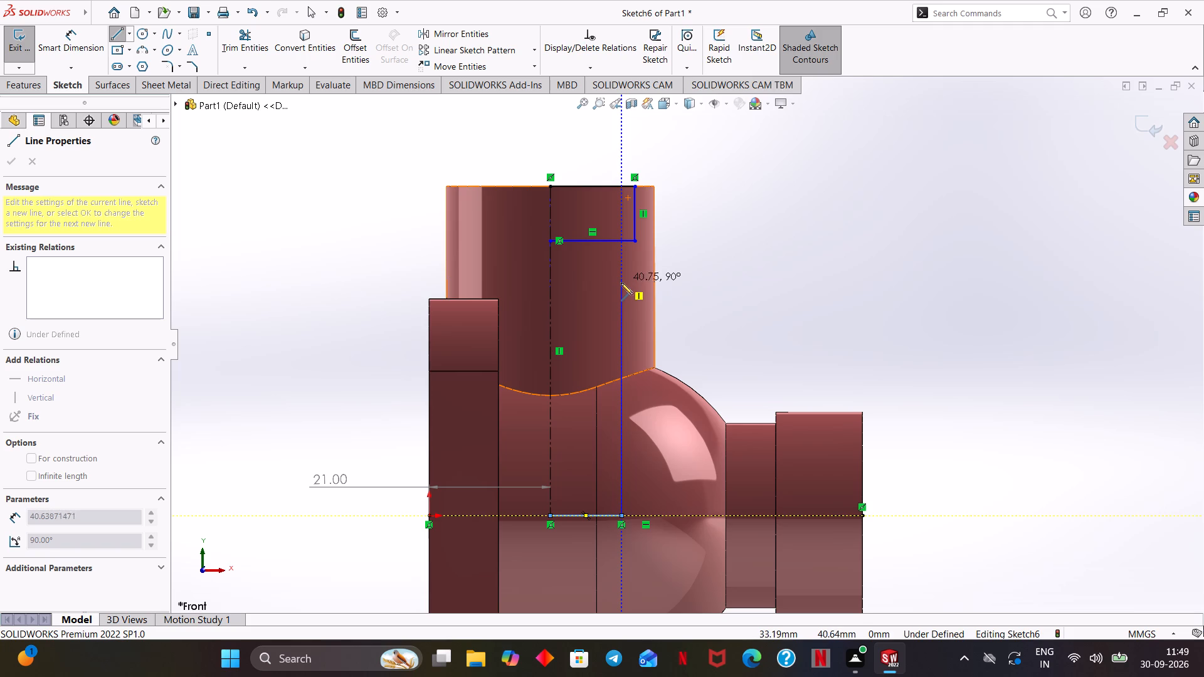
{"action": "left_click", "coordinate": [622, 354]}
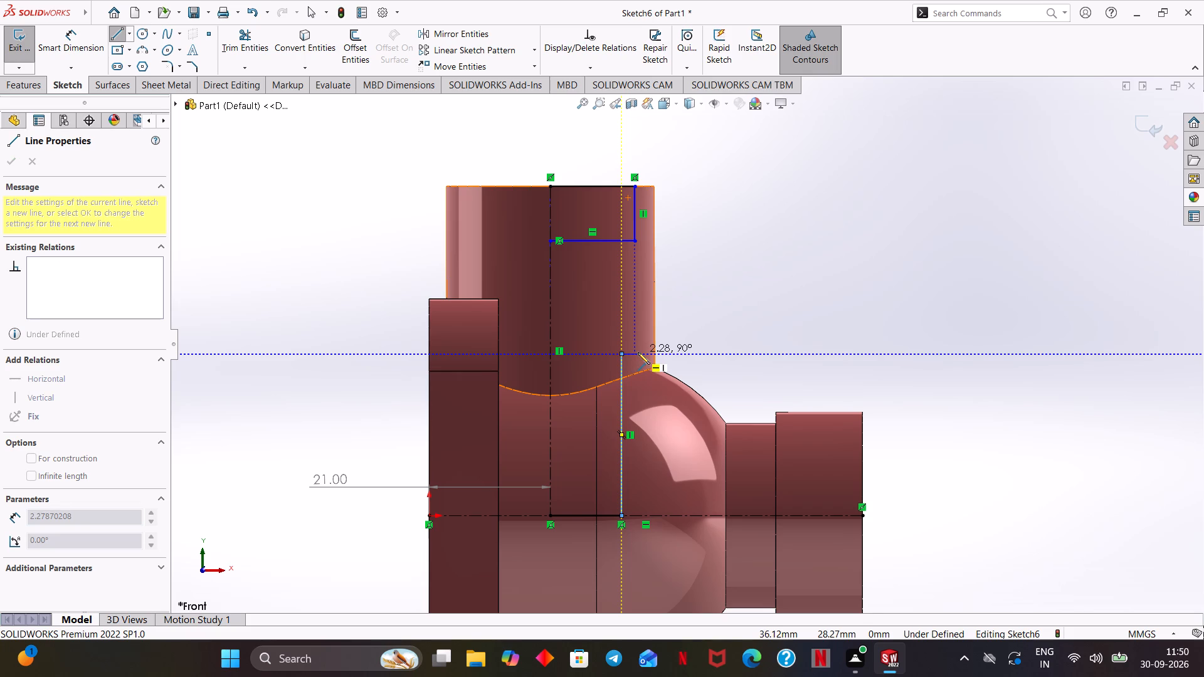
{"action": "left_click", "coordinate": [638, 352]}
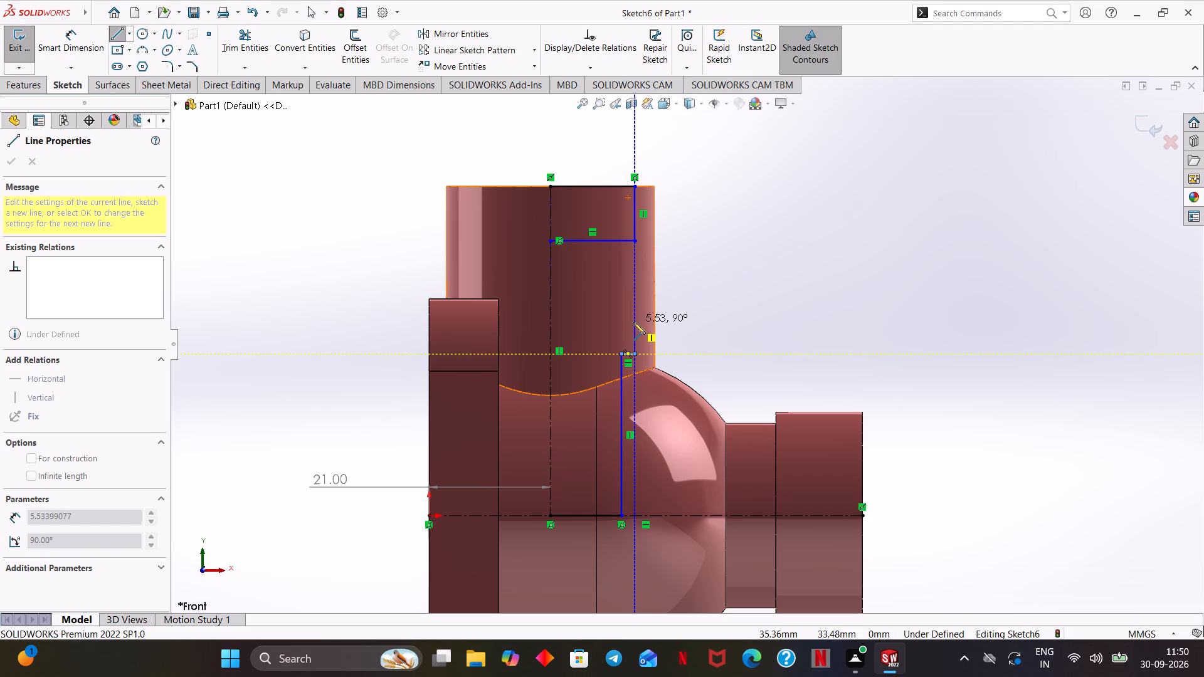
{"action": "scroll", "coordinate": [626, 321], "scroll_direction": "down", "scroll_amount": 4}
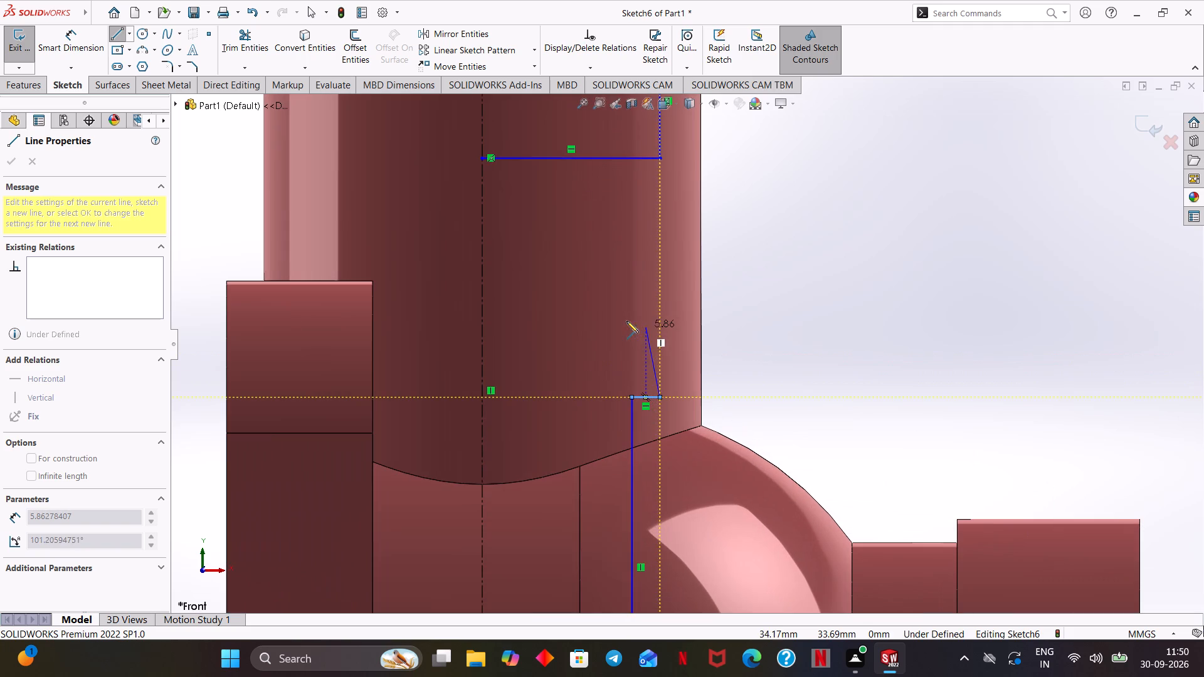
{"action": "left_click", "coordinate": [660, 283]}
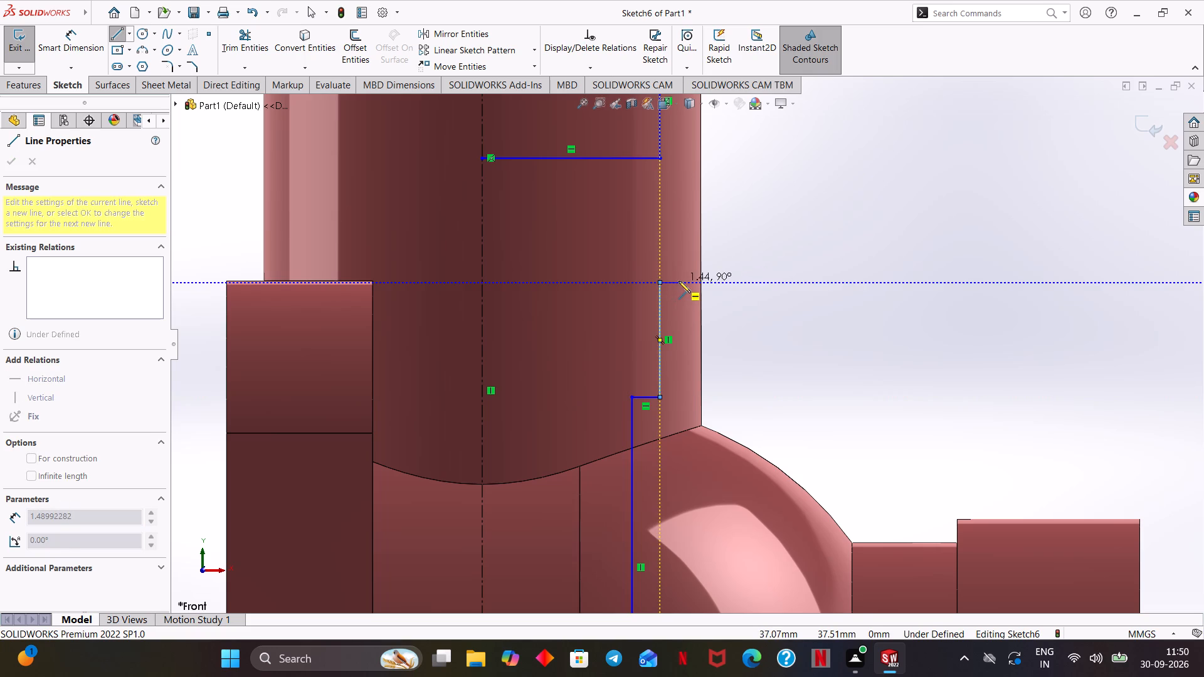
{"action": "left_click", "coordinate": [682, 282]}
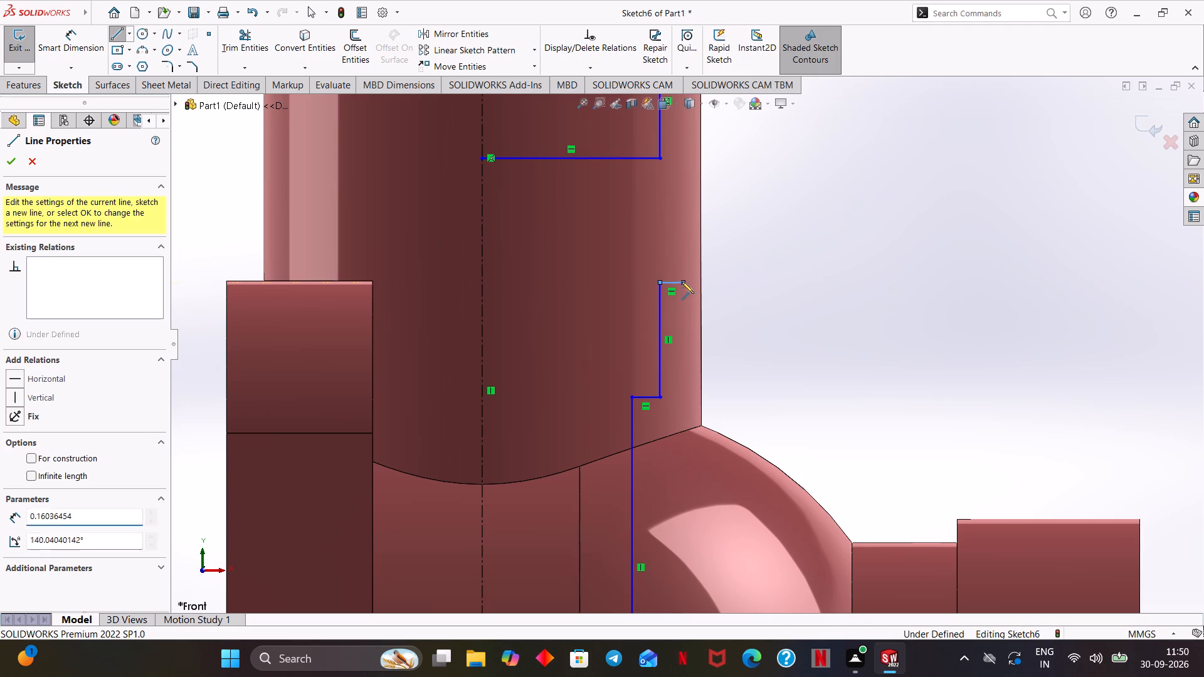
{"action": "scroll", "coordinate": [682, 278], "scroll_direction": "down", "scroll_amount": 2}
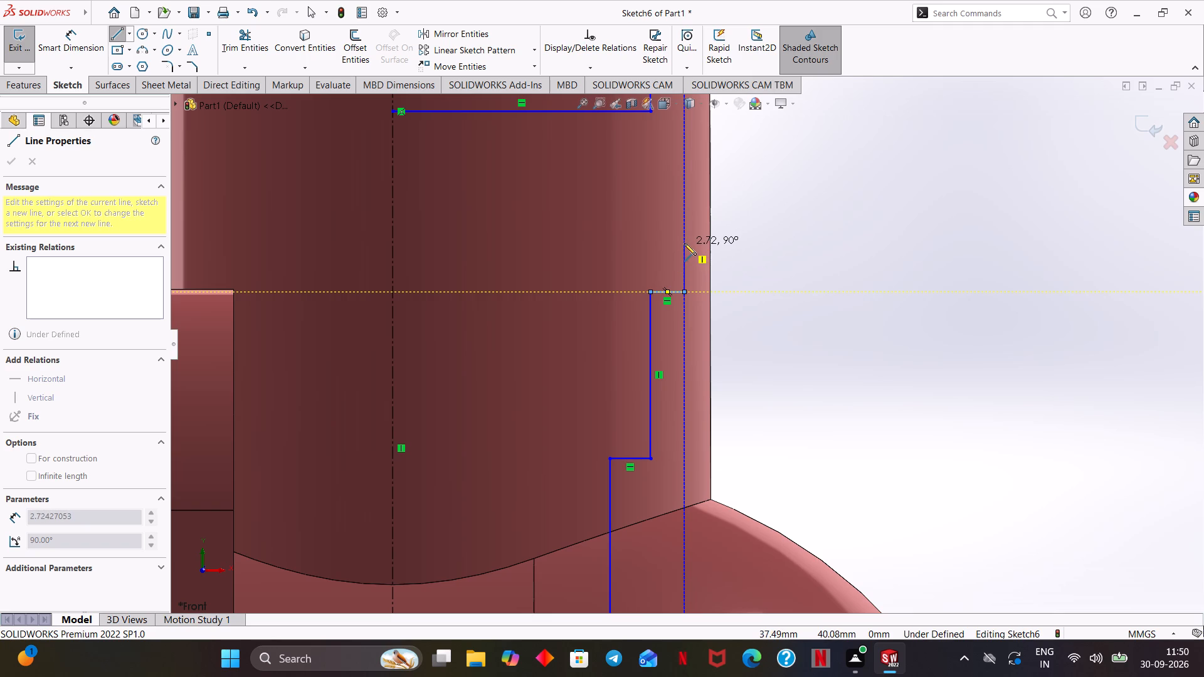
{"action": "left_click", "coordinate": [684, 243]}
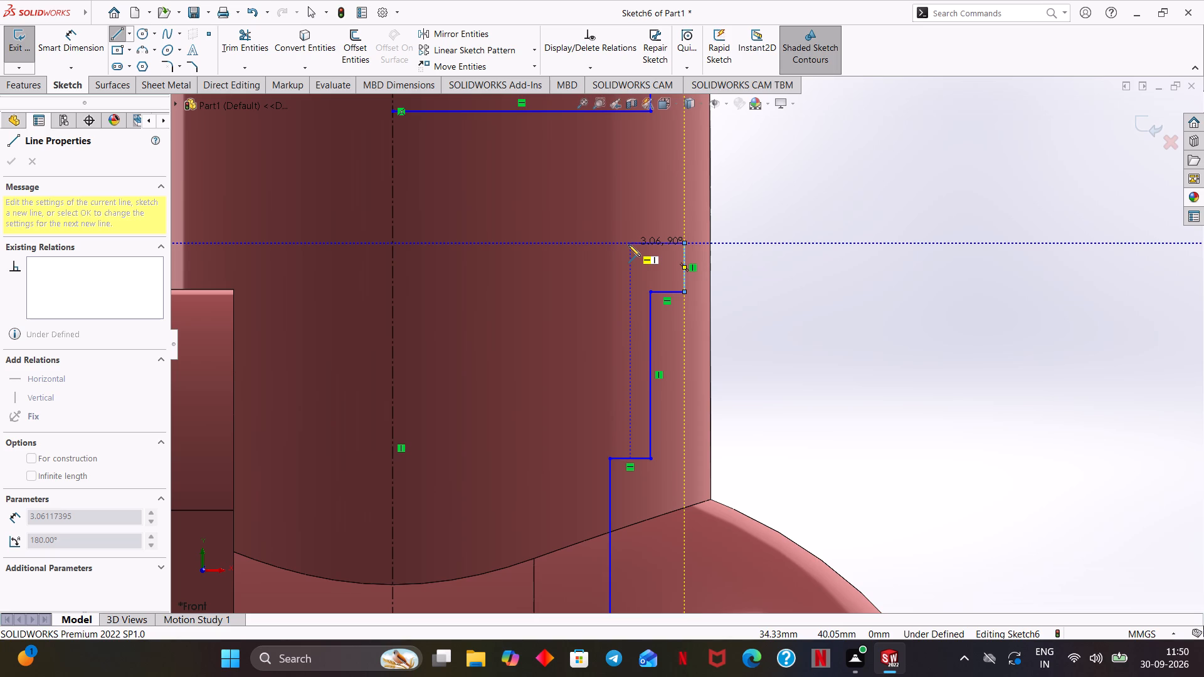
{"action": "left_click", "coordinate": [393, 244]}
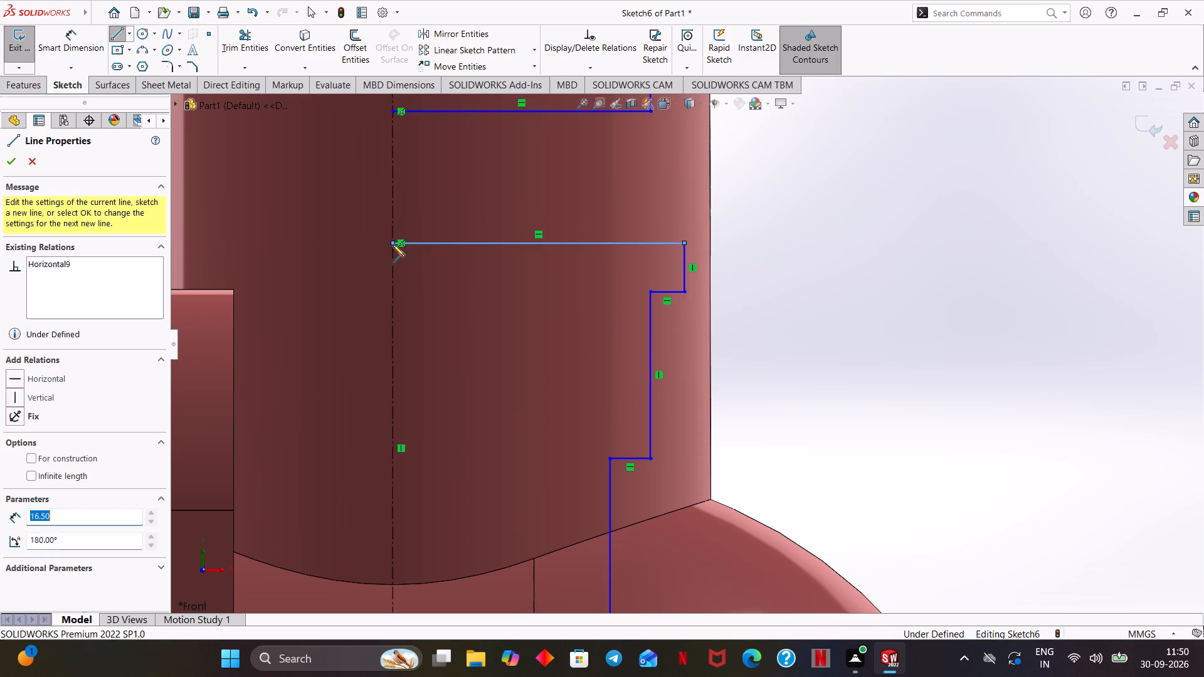
{"action": "right_click", "coordinate": [438, 224]}
{"action": "left_click", "coordinate": [470, 231]}
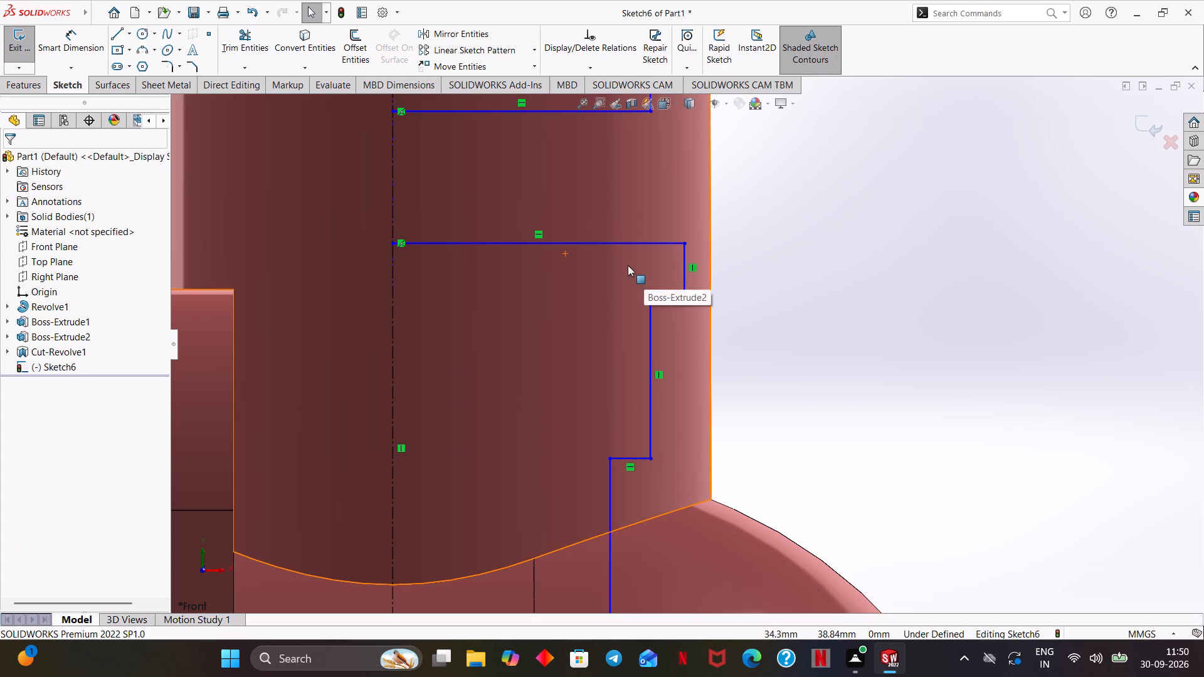
Close the upper rectangular profile with a vertical line about 9 mm long down the branch's centerline.
{"action": "scroll", "coordinate": [770, 249], "scroll_direction": "down", "scroll_amount": 2}
{"action": "scroll", "coordinate": [750, 260], "scroll_direction": "up", "scroll_amount": 2}
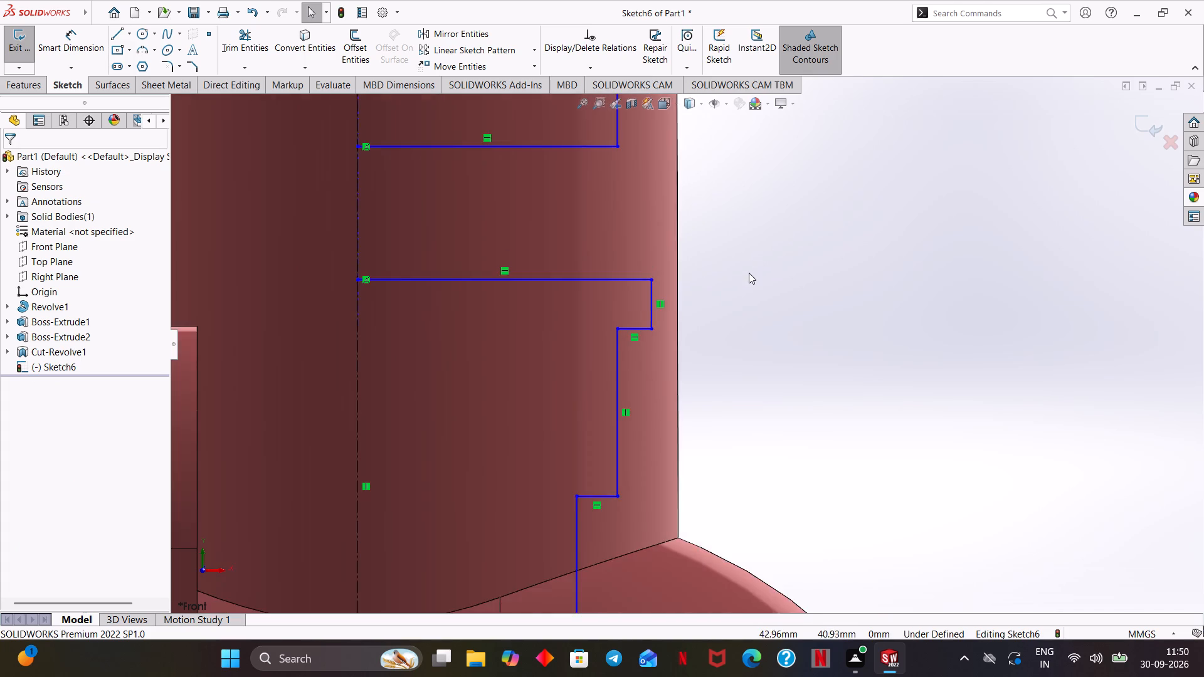
{"action": "scroll", "coordinate": [749, 273], "scroll_direction": "up", "scroll_amount": 4}
{"action": "scroll", "coordinate": [763, 329], "scroll_direction": "up", "scroll_amount": 2}
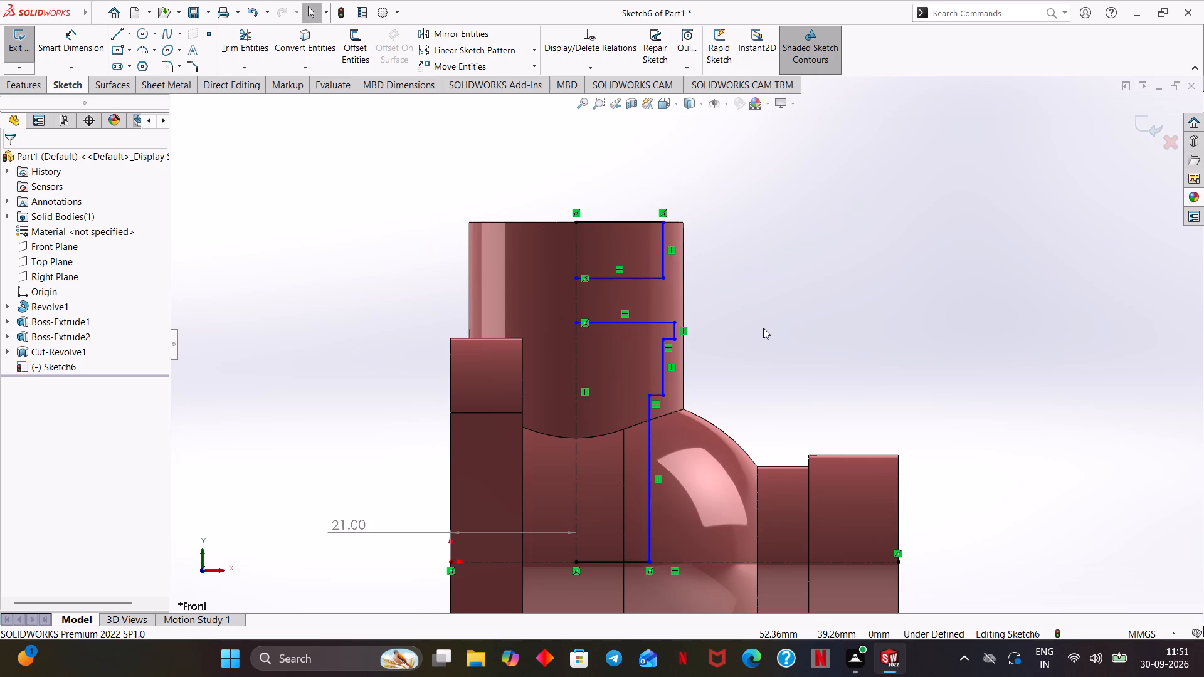
{"action": "key", "text": "l"}
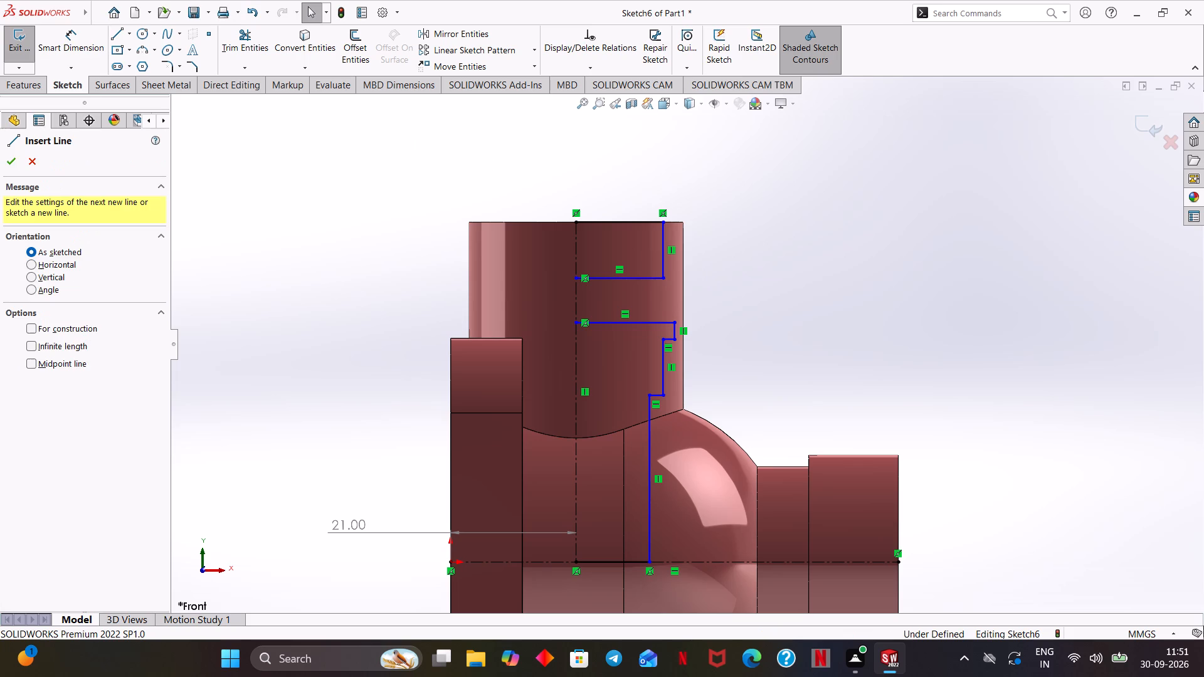
{"action": "left_click", "coordinate": [576, 223]}
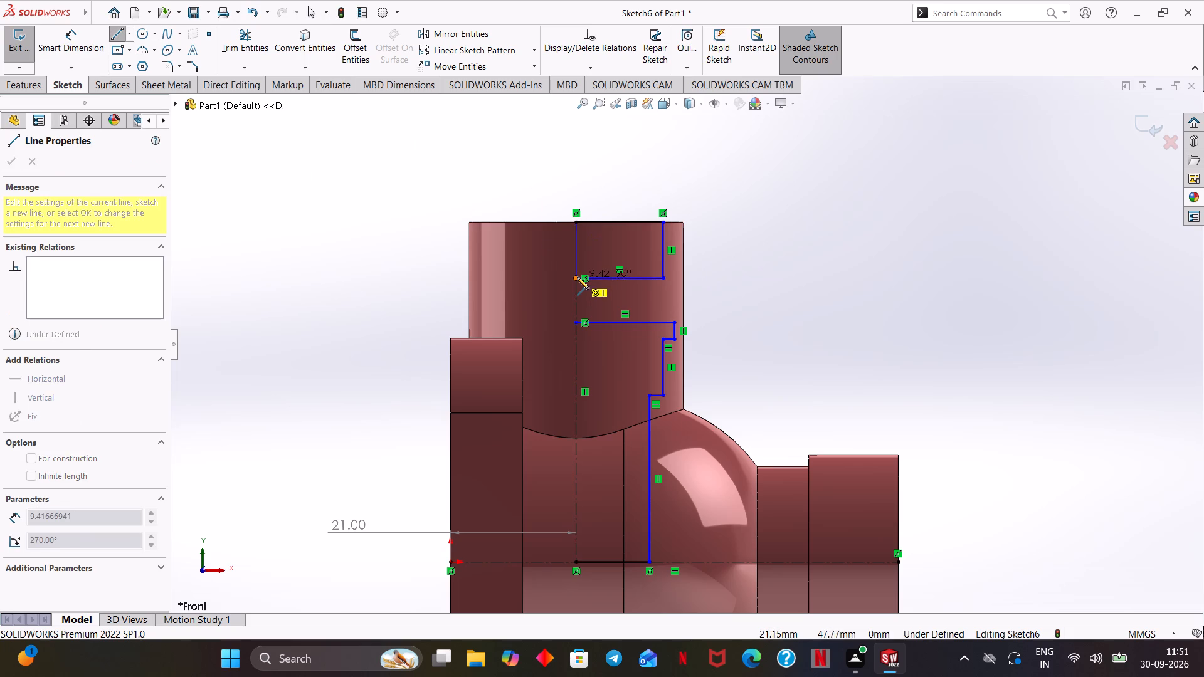
{"action": "left_click", "coordinate": [577, 277]}
{"action": "right_click", "coordinate": [823, 231]}
{"action": "left_click", "coordinate": [844, 241]}
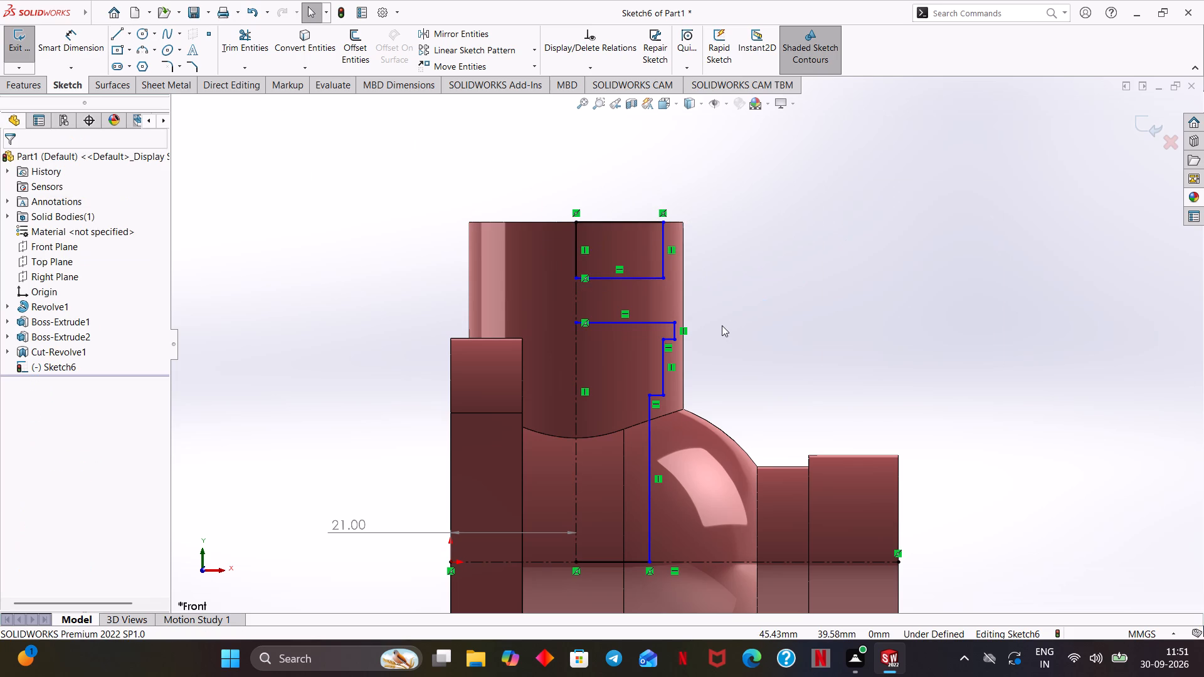
Close the lower stepped profile with a vertical line about 40 mm long down the centerline to the horizontal centerline.
{"action": "key", "text": "l"}
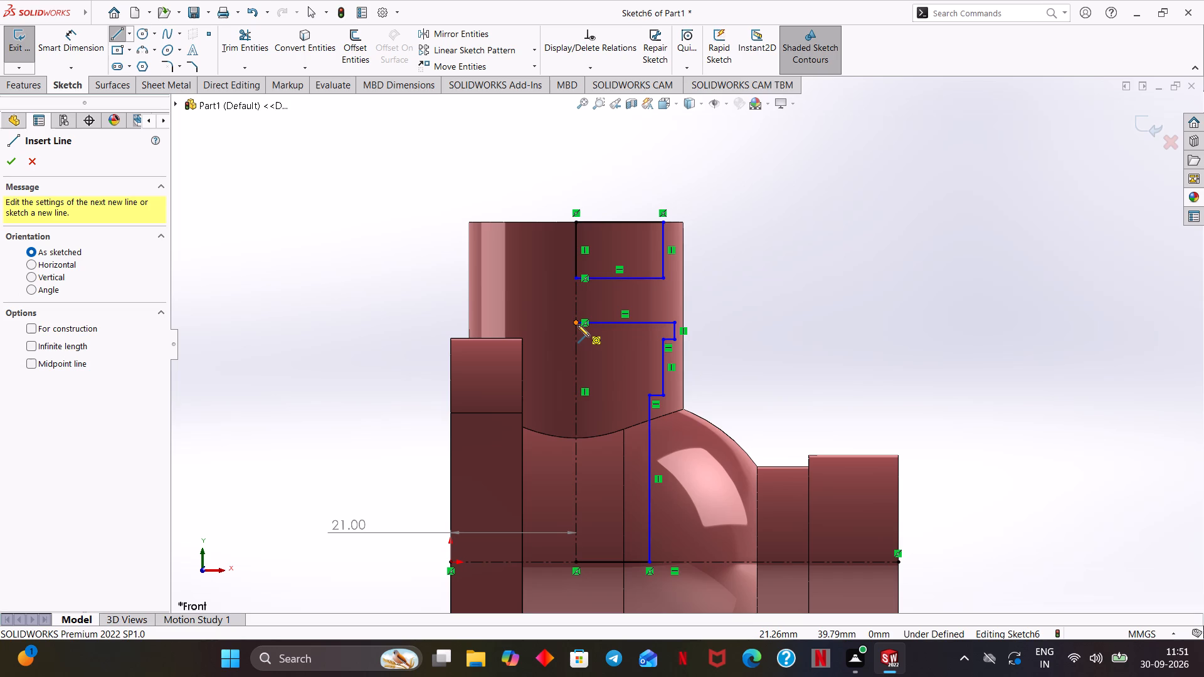
{"action": "left_click", "coordinate": [577, 324]}
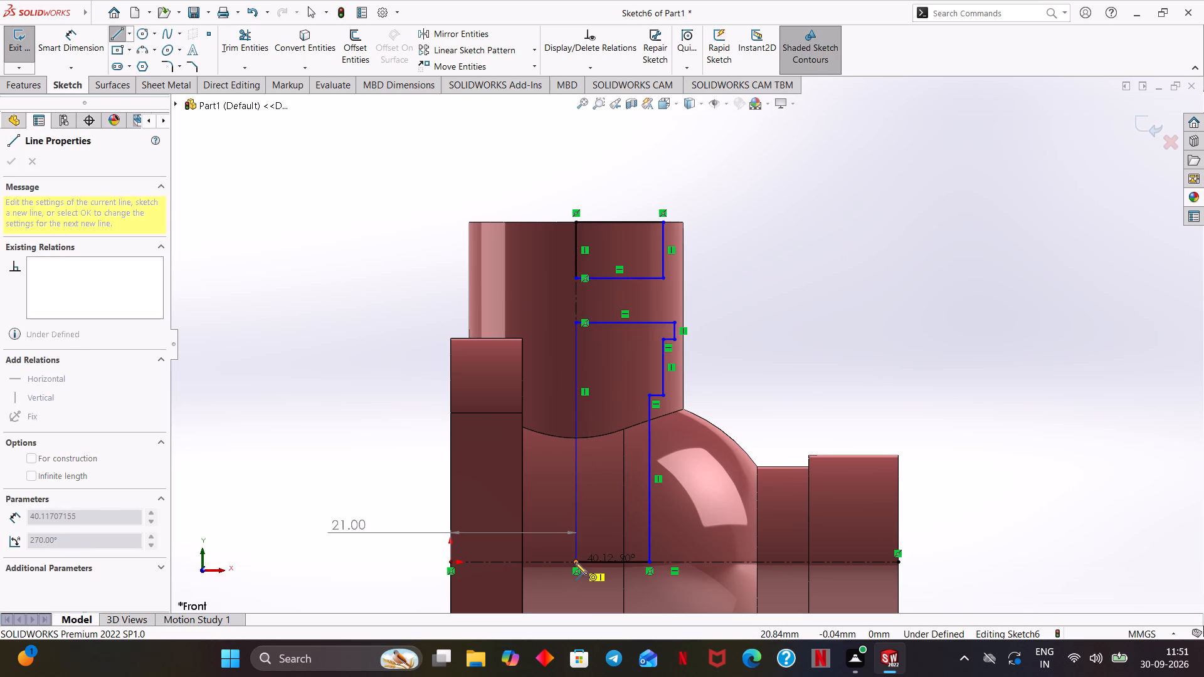
{"action": "left_click", "coordinate": [575, 562]}
{"action": "right_click", "coordinate": [791, 336]}
{"action": "left_click", "coordinate": [837, 342]}
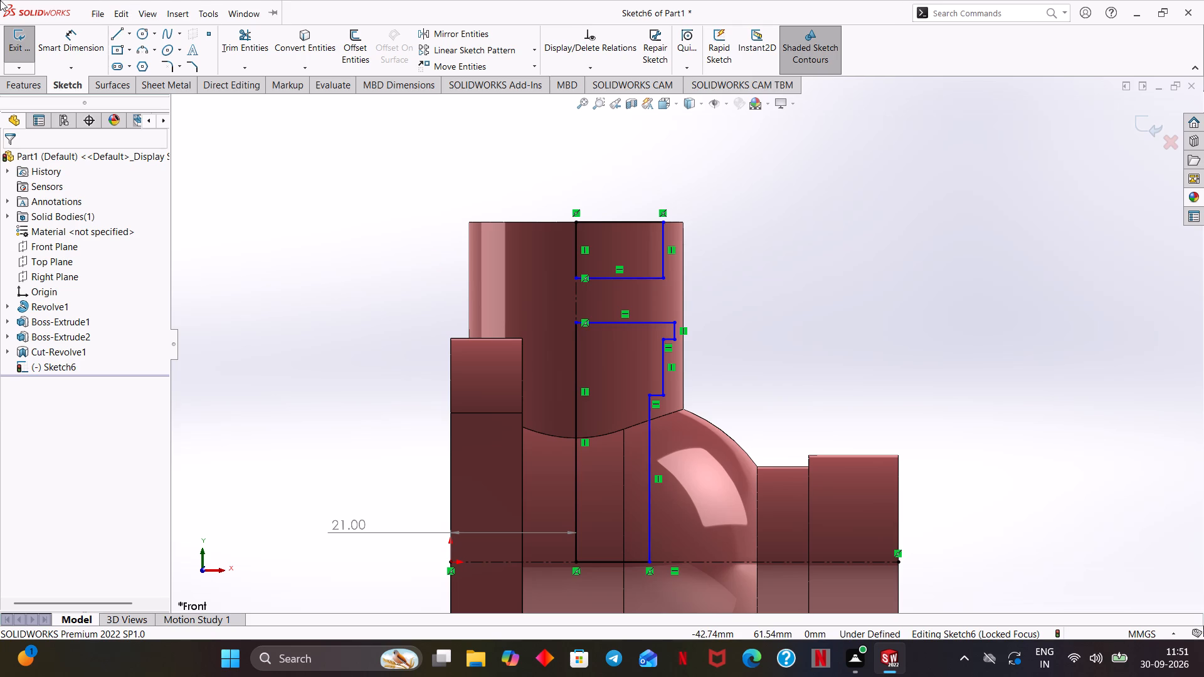
Dimension the upper rectangle's outer vertical side to 4 mm.
{"action": "left_click", "coordinate": [69, 35]}
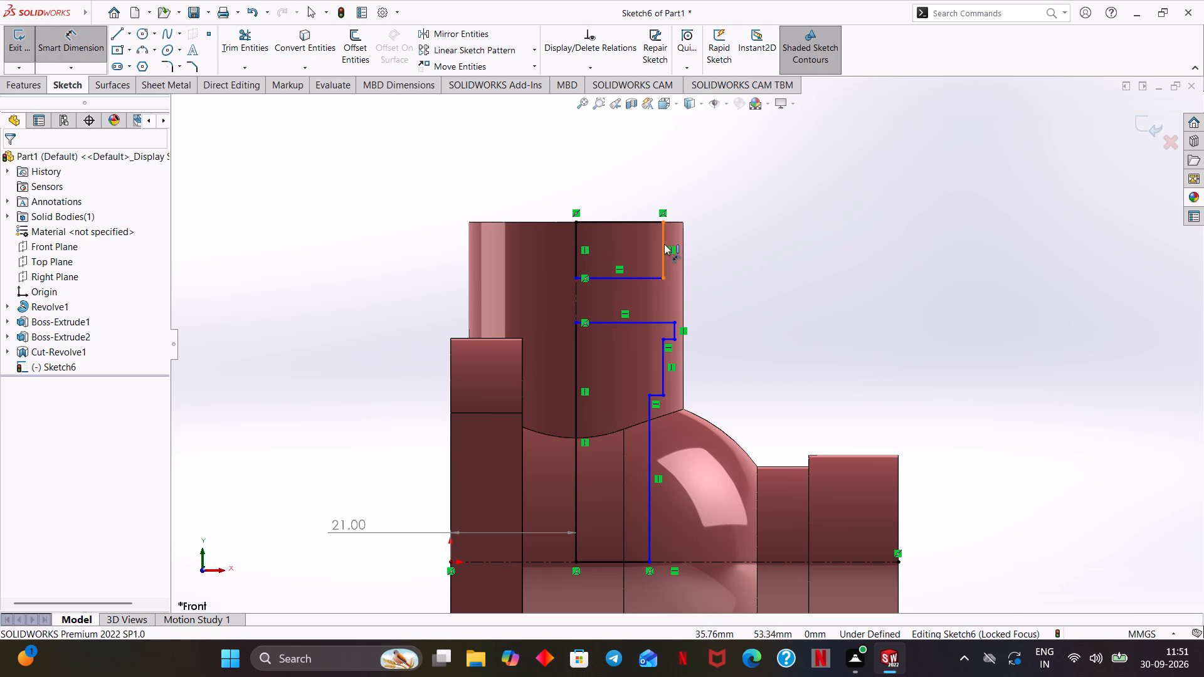
{"action": "left_click", "coordinate": [663, 244]}
{"action": "left_click", "coordinate": [737, 248]}
{"action": "key", "text": "4"}
{"action": "key", "text": "Return"}
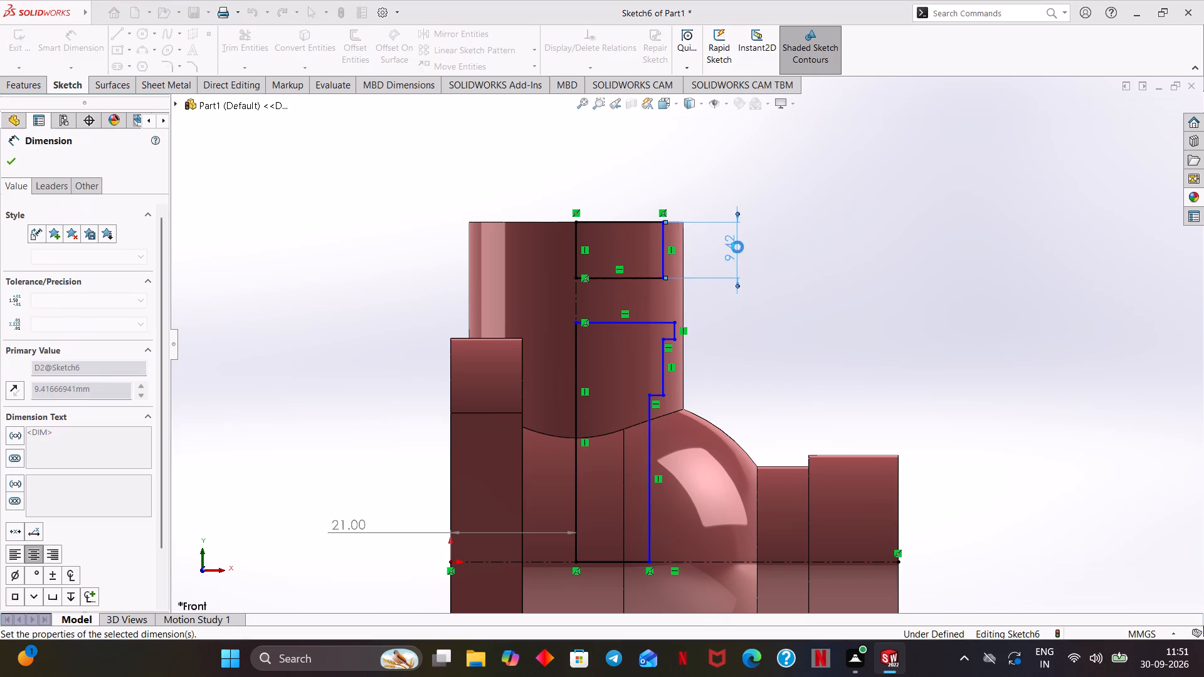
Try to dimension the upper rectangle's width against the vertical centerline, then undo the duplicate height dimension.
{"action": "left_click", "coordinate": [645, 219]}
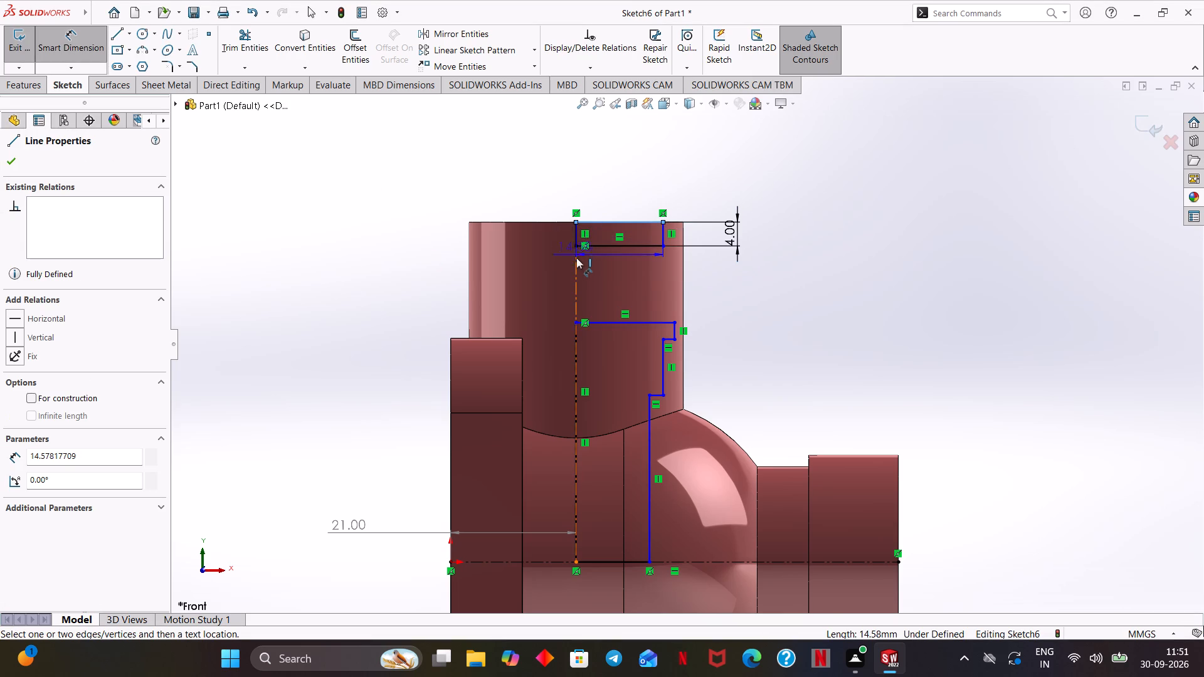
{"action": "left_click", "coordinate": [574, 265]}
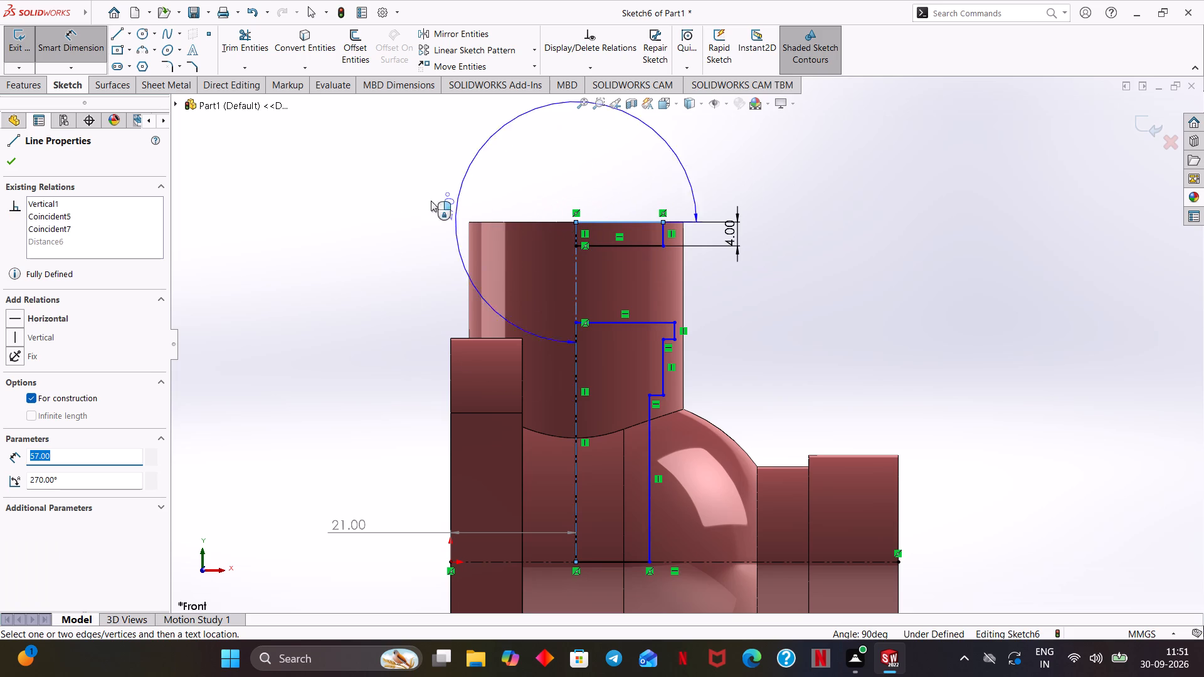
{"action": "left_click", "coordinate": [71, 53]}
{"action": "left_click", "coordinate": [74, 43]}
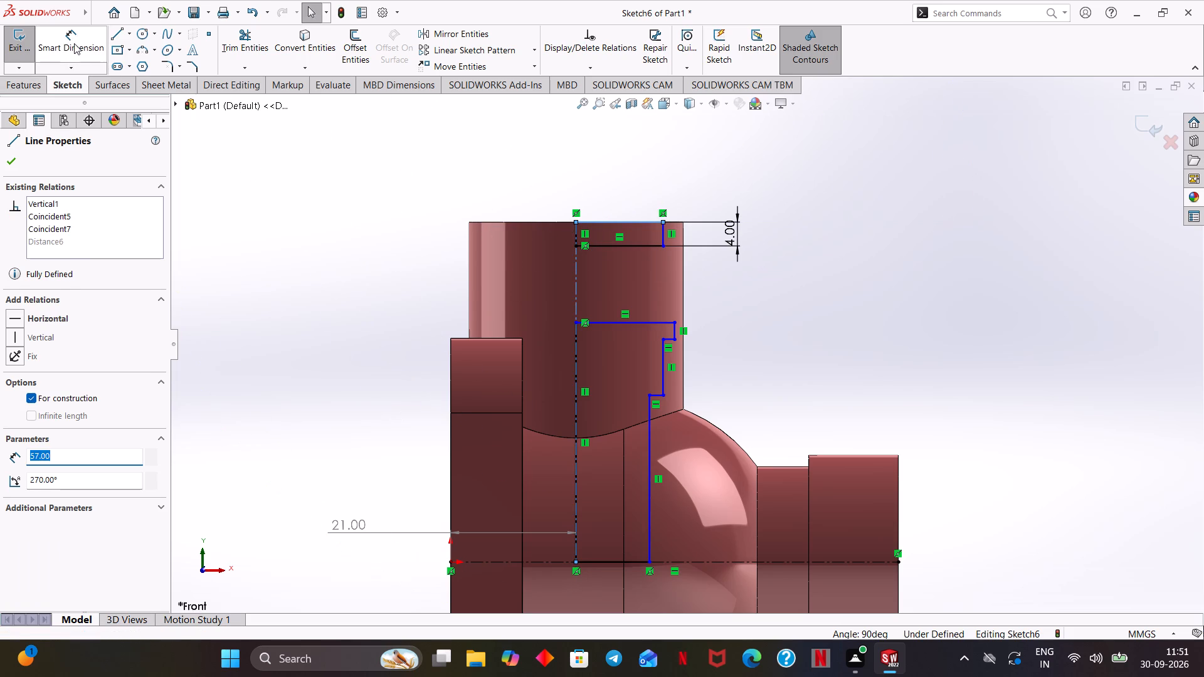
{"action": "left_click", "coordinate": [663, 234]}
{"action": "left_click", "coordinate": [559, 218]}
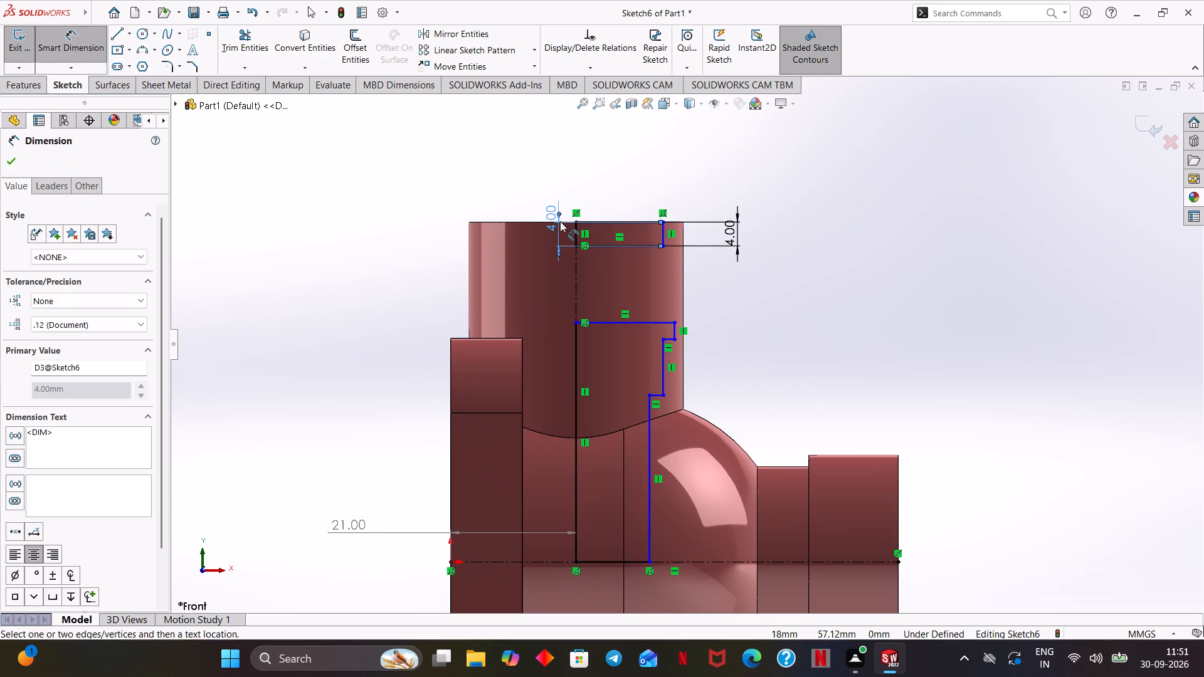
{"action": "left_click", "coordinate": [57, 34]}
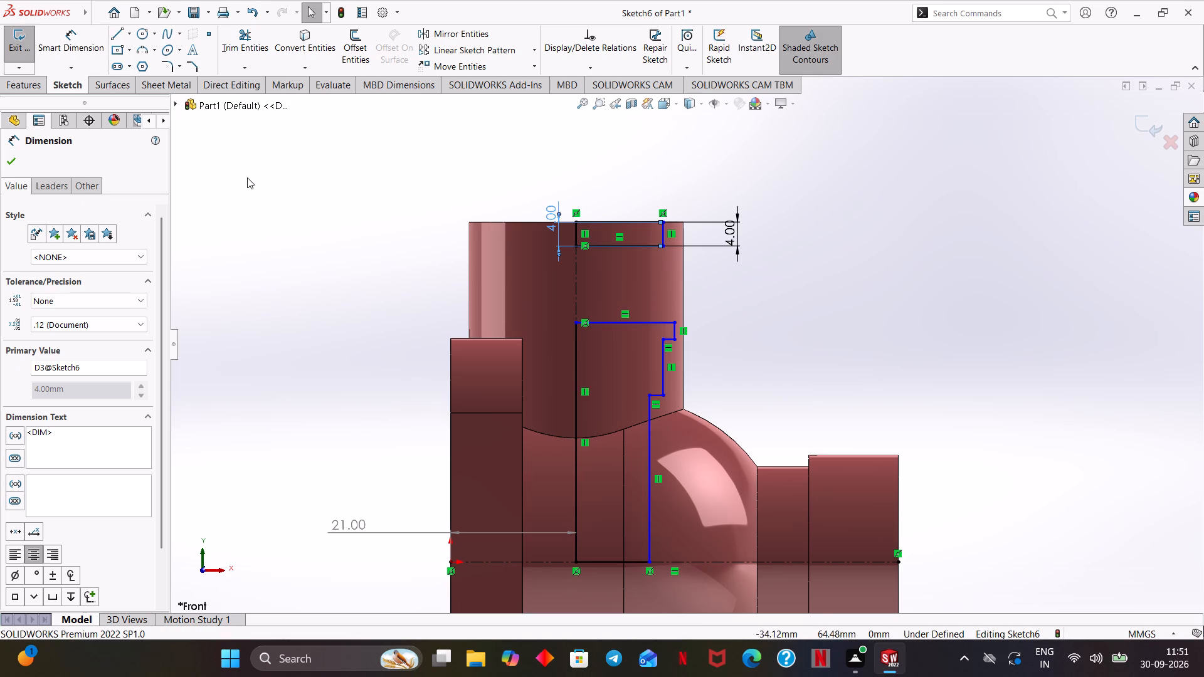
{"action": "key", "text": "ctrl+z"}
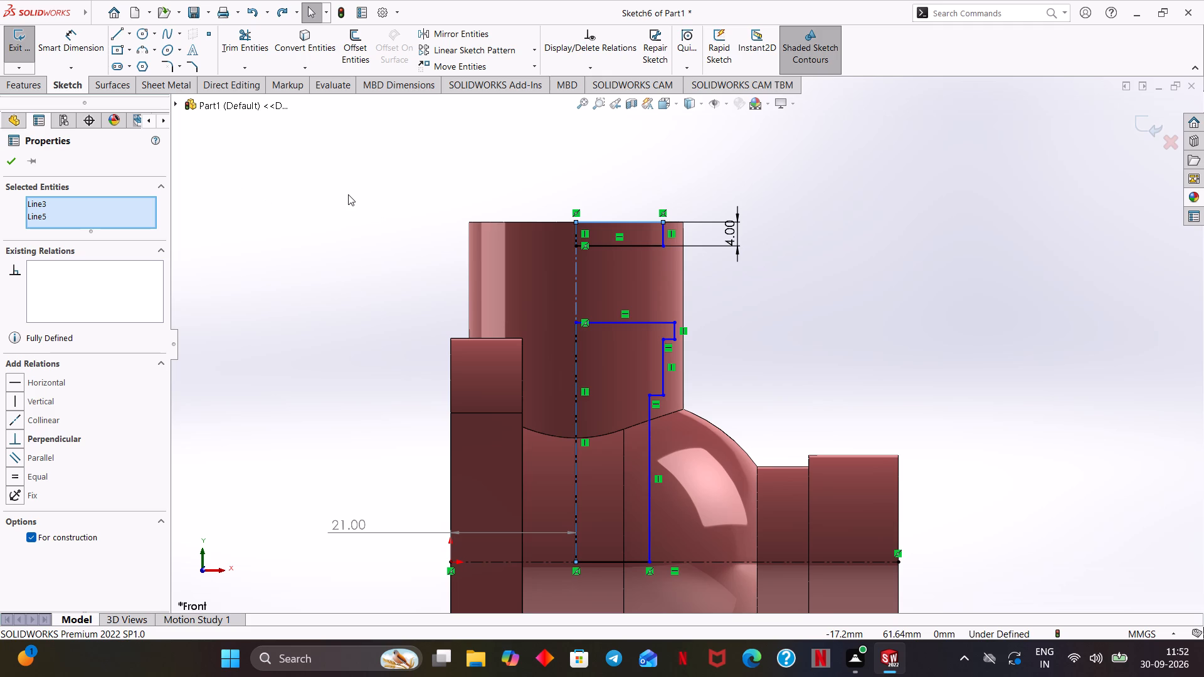
Dimension the upper rectangle's outer side as a diameter of 26 mm across the branch's vertical centerline.
{"action": "left_click", "coordinate": [63, 41]}
{"action": "scroll", "coordinate": [528, 235], "scroll_direction": "down", "scroll_amount": 1}
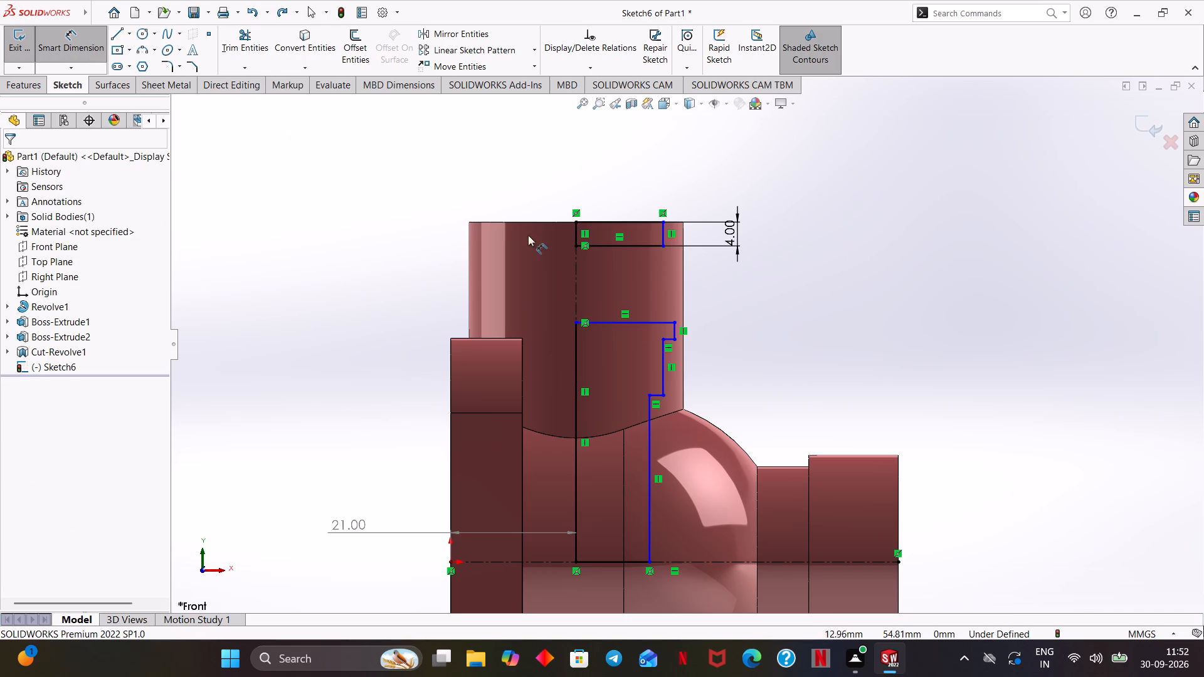
{"action": "scroll", "coordinate": [528, 235], "scroll_direction": "down", "scroll_amount": 1}
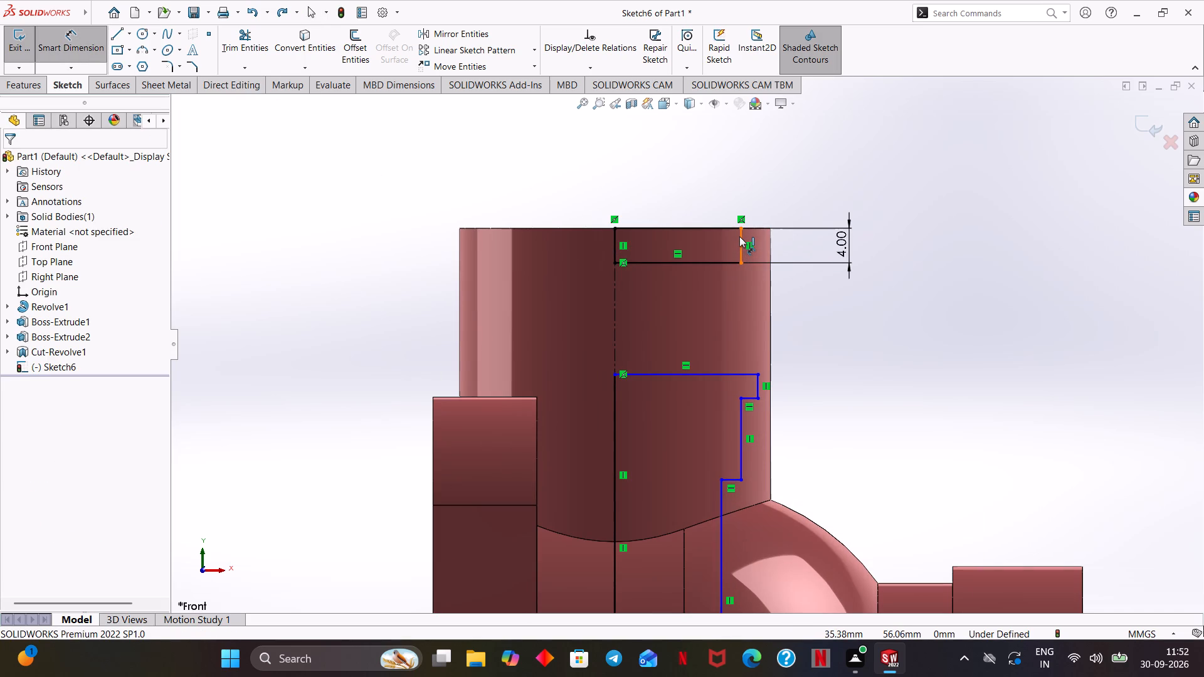
{"action": "left_click", "coordinate": [739, 236]}
{"action": "left_click", "coordinate": [613, 333]}
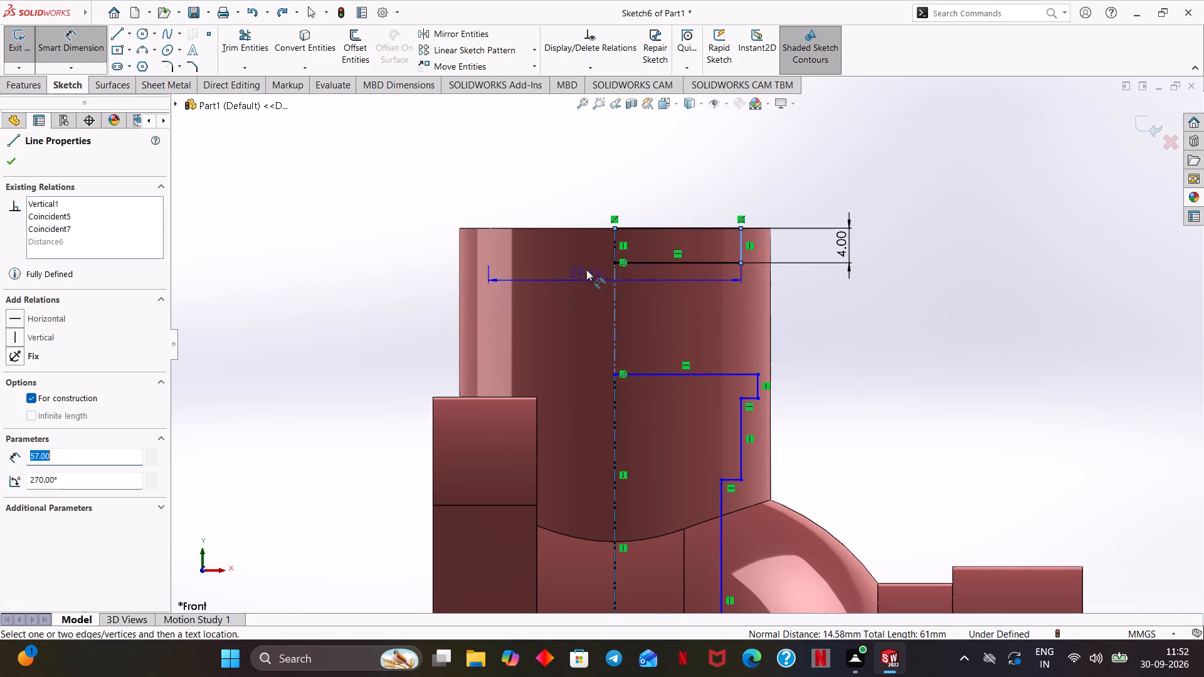
{"action": "left_click", "coordinate": [590, 172]}
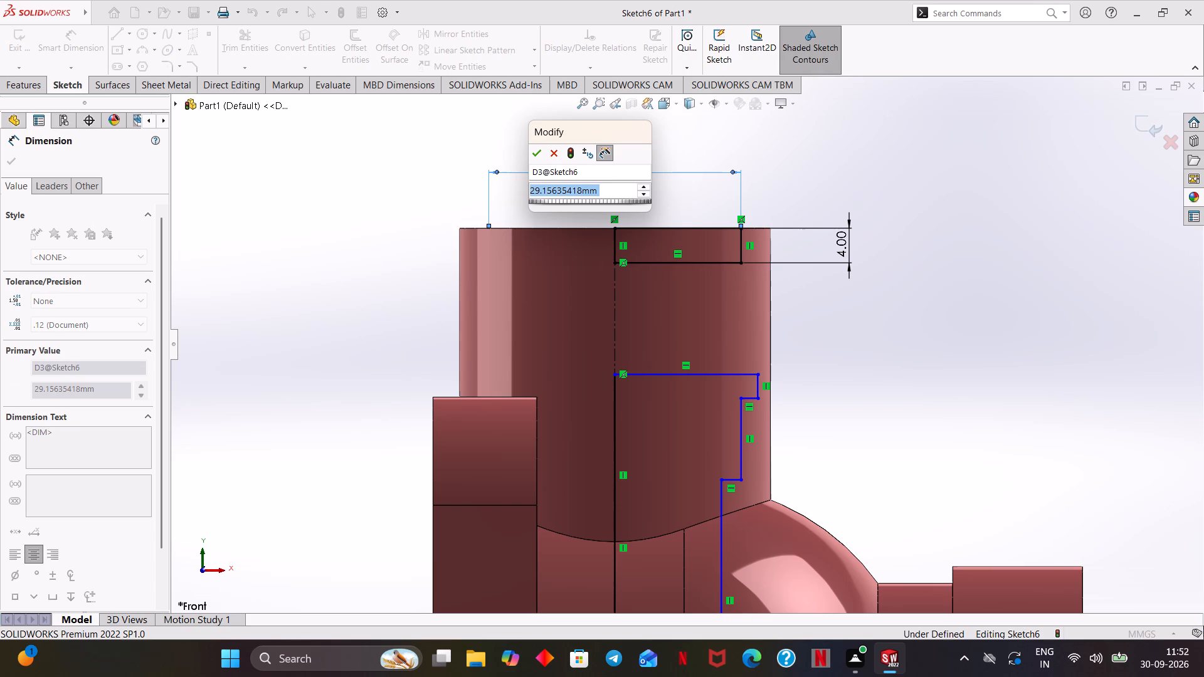
{"action": "type", "text": "26"}
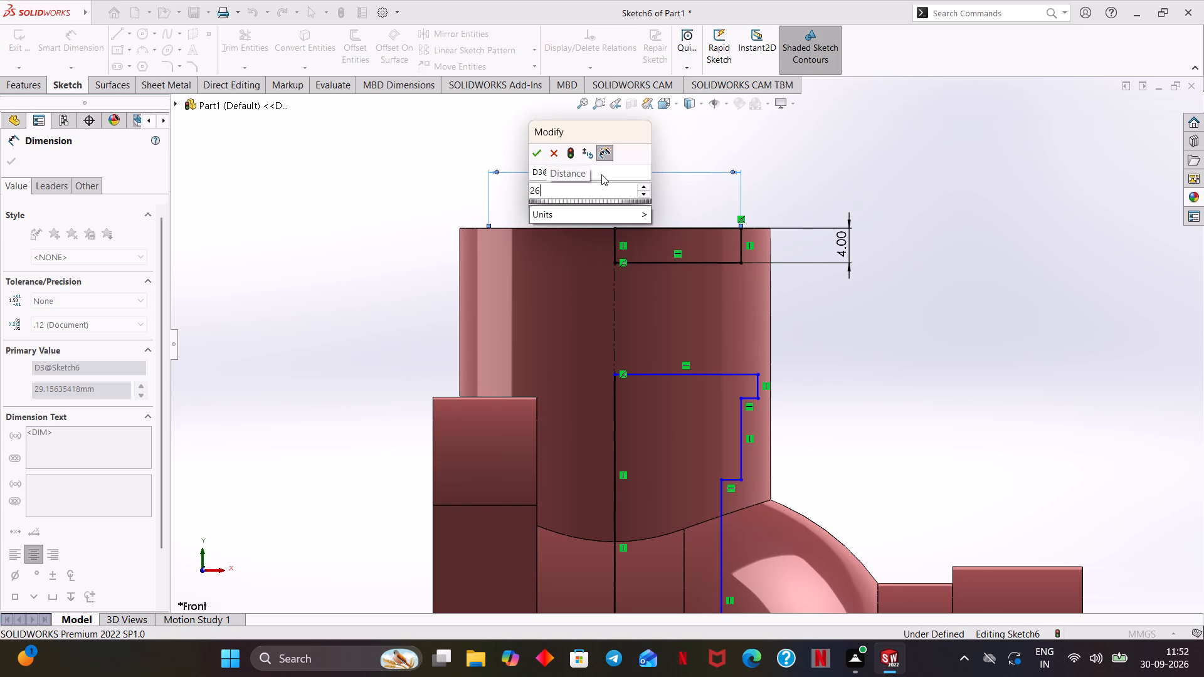
{"action": "key", "text": "Return"}
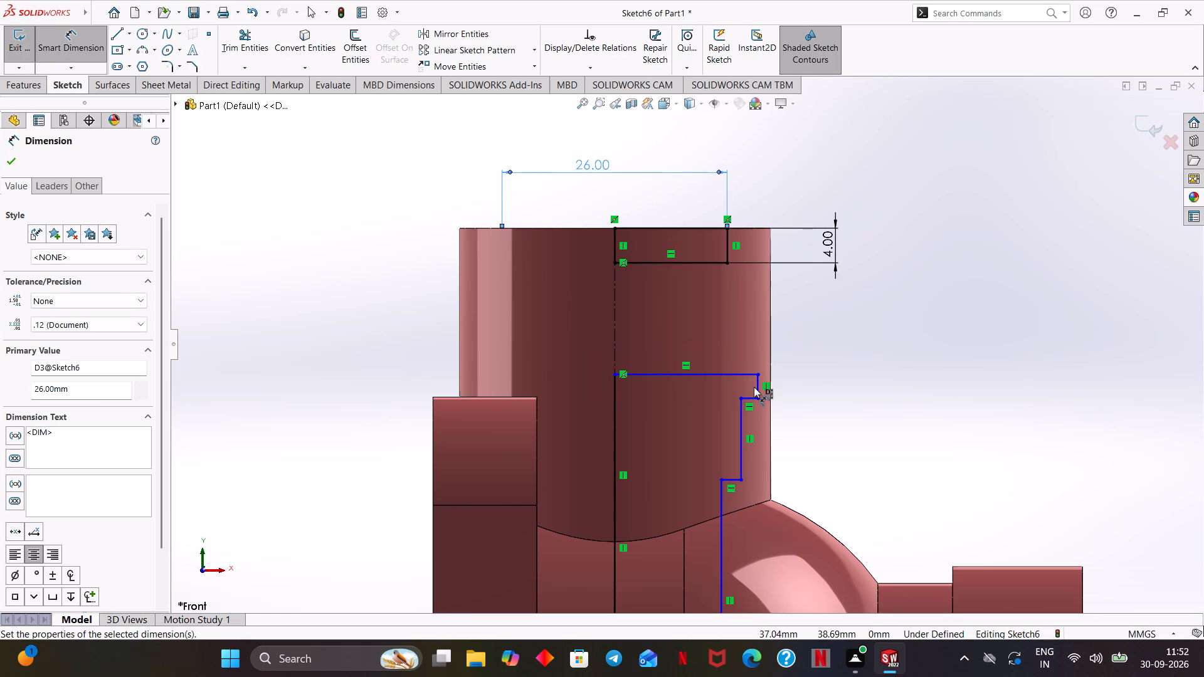
Dimension the top section of the lower stepped profile as a 24.3 mm diameter about the branch's centerline.
{"action": "left_click", "coordinate": [754, 387]}
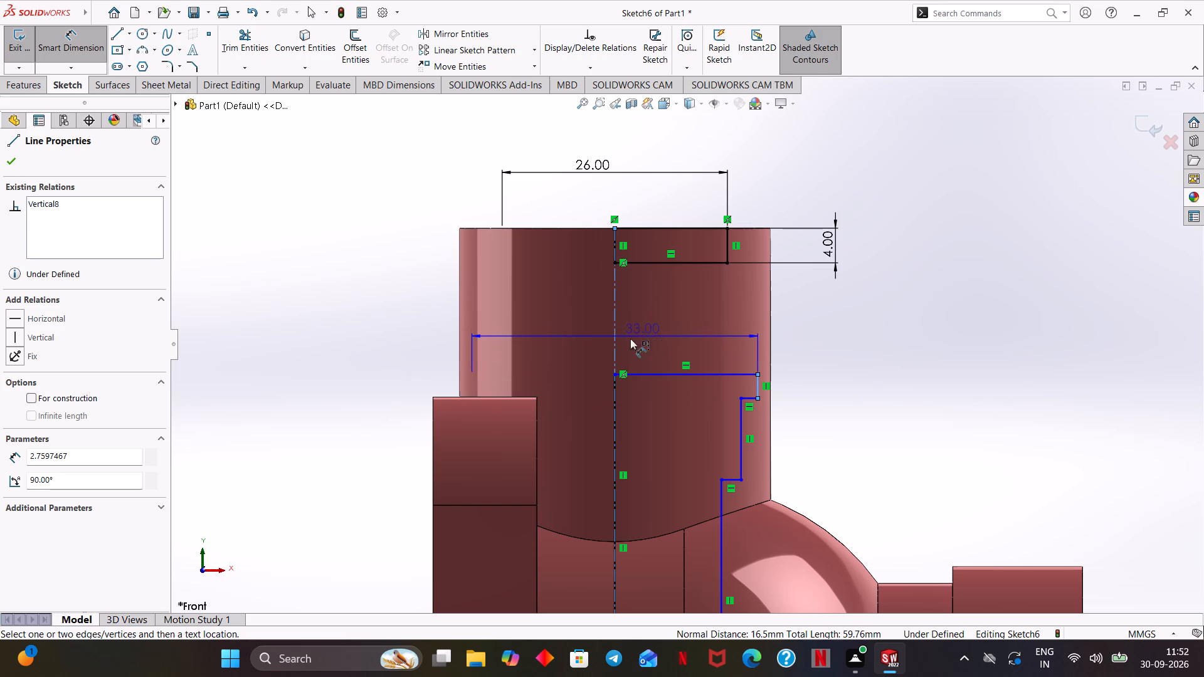
{"action": "left_click", "coordinate": [564, 333]}
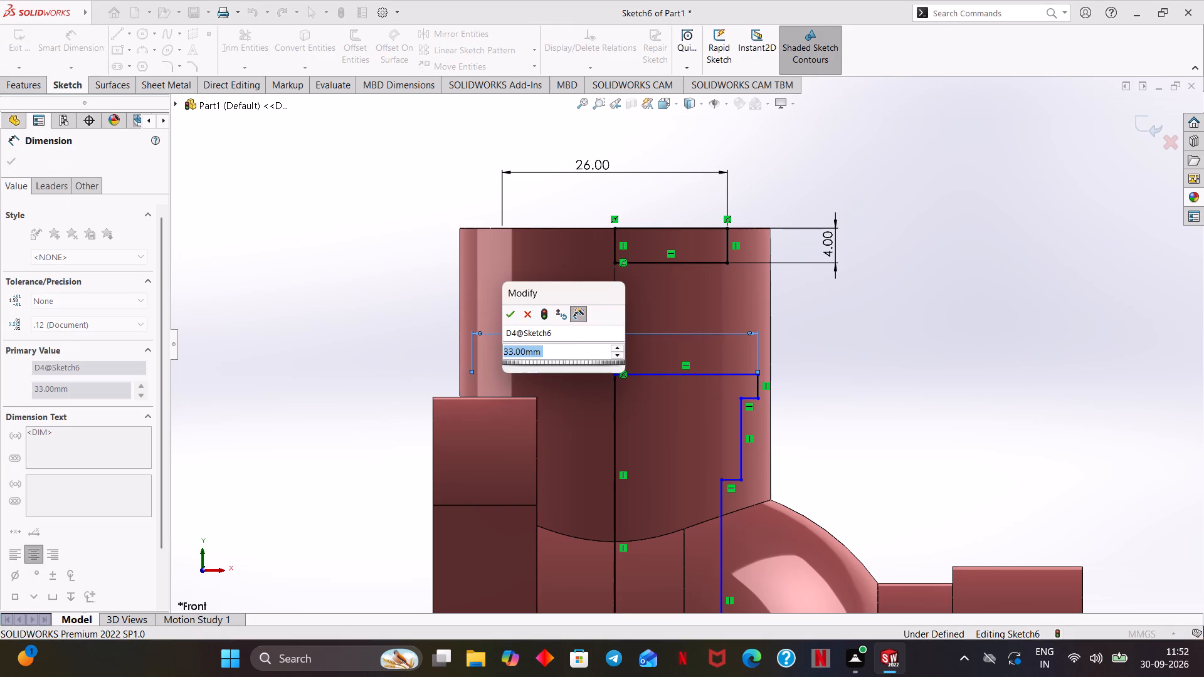
{"action": "type", "text": "24.3"}
{"action": "key", "text": "Return"}
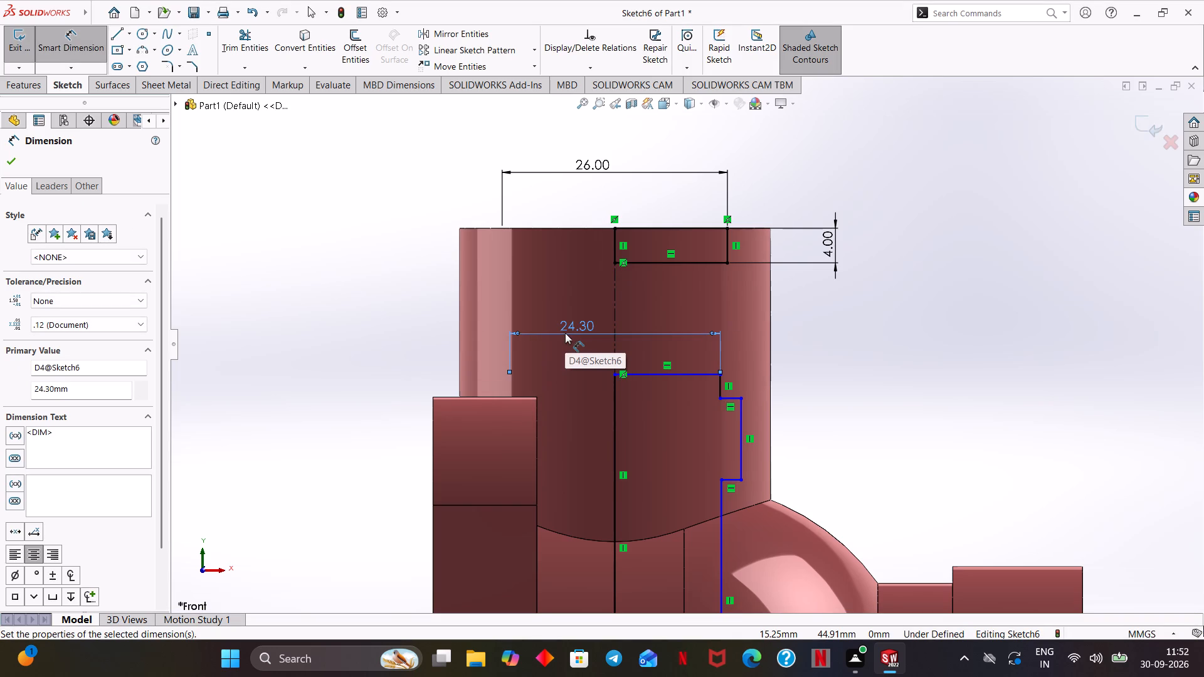
Dimension the middle section of the lower stepped profile as a 22 mm diameter about the branch's centerline.
{"action": "left_click", "coordinate": [742, 455]}
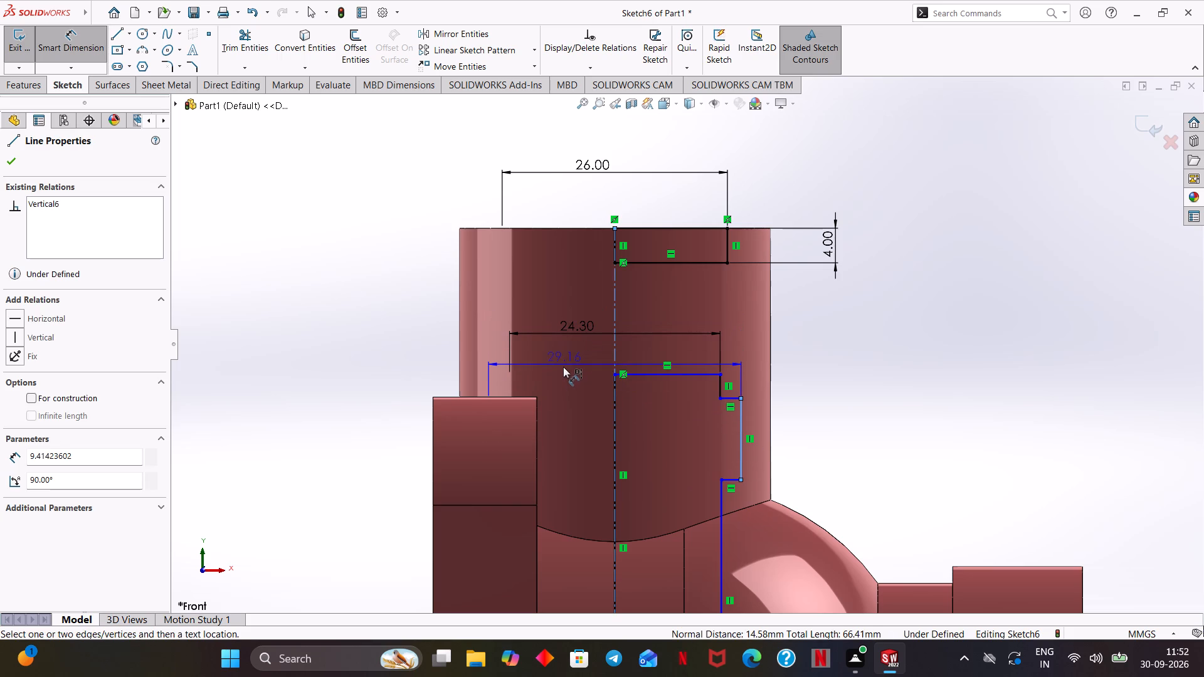
{"action": "left_click", "coordinate": [568, 362]}
{"action": "type", "text": "22"}
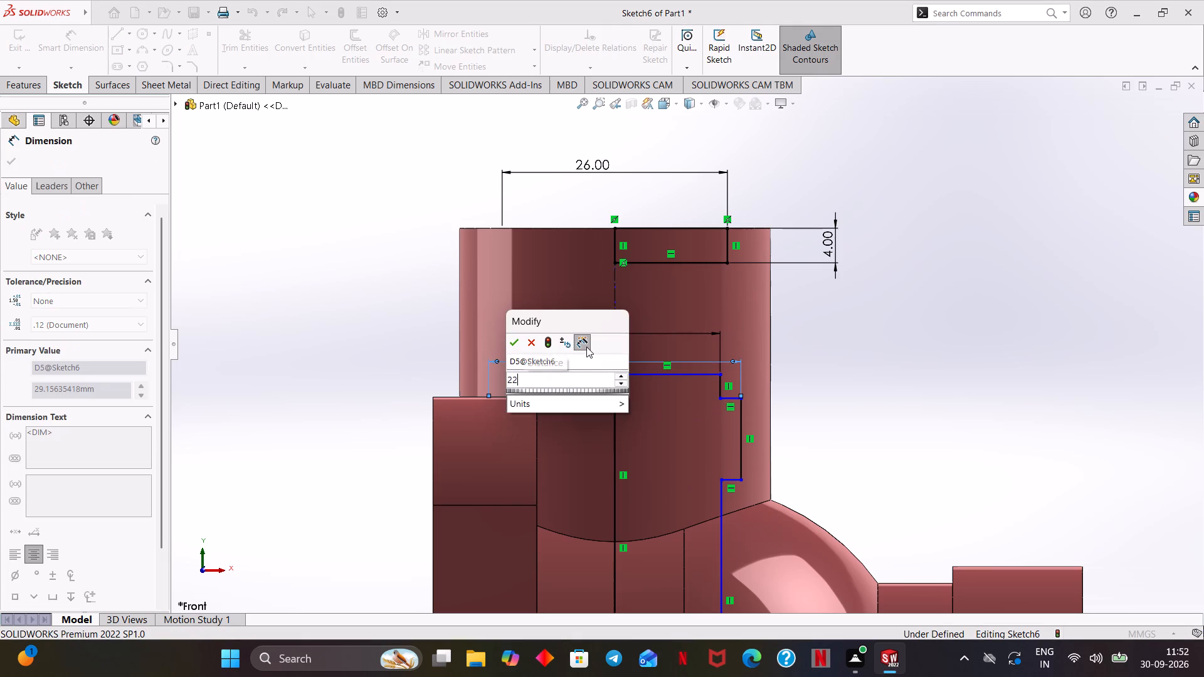
{"action": "key", "text": "Return"}
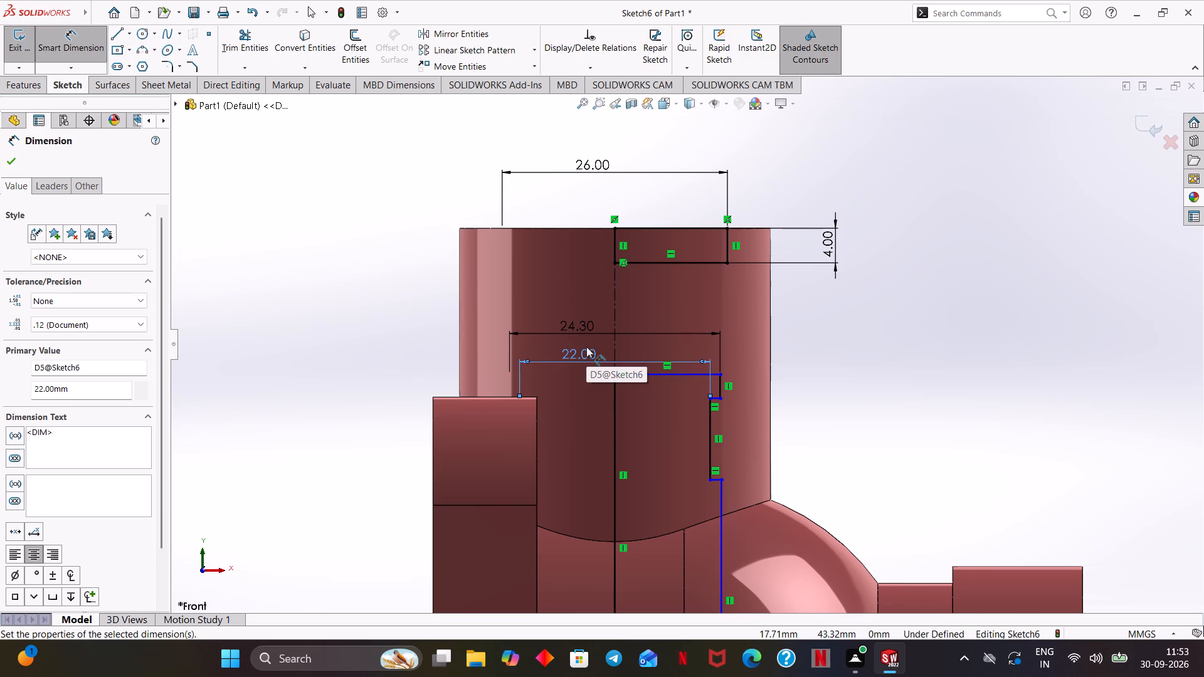
Dimension the long bottom section of the lower stepped profile as an 18 mm diameter and reposition the dimension text.
{"action": "scroll", "coordinate": [689, 444], "scroll_direction": "down", "scroll_amount": 1}
{"action": "scroll", "coordinate": [727, 498], "scroll_direction": "up", "scroll_amount": 2}
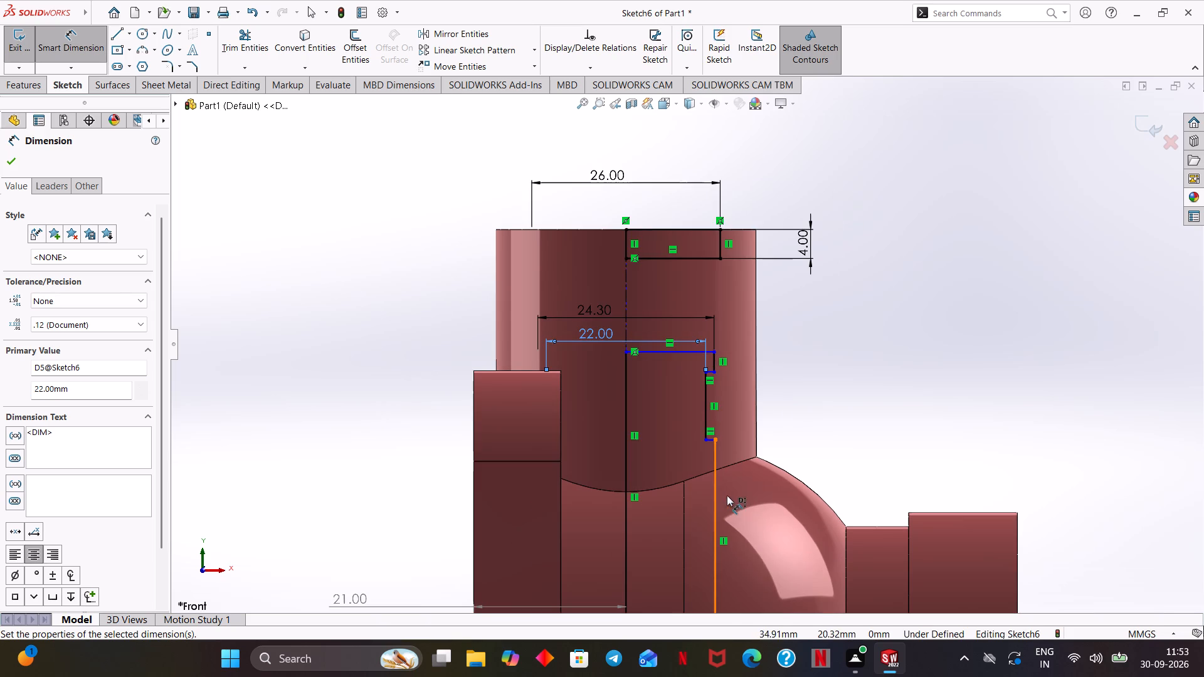
{"action": "left_click", "coordinate": [716, 501]}
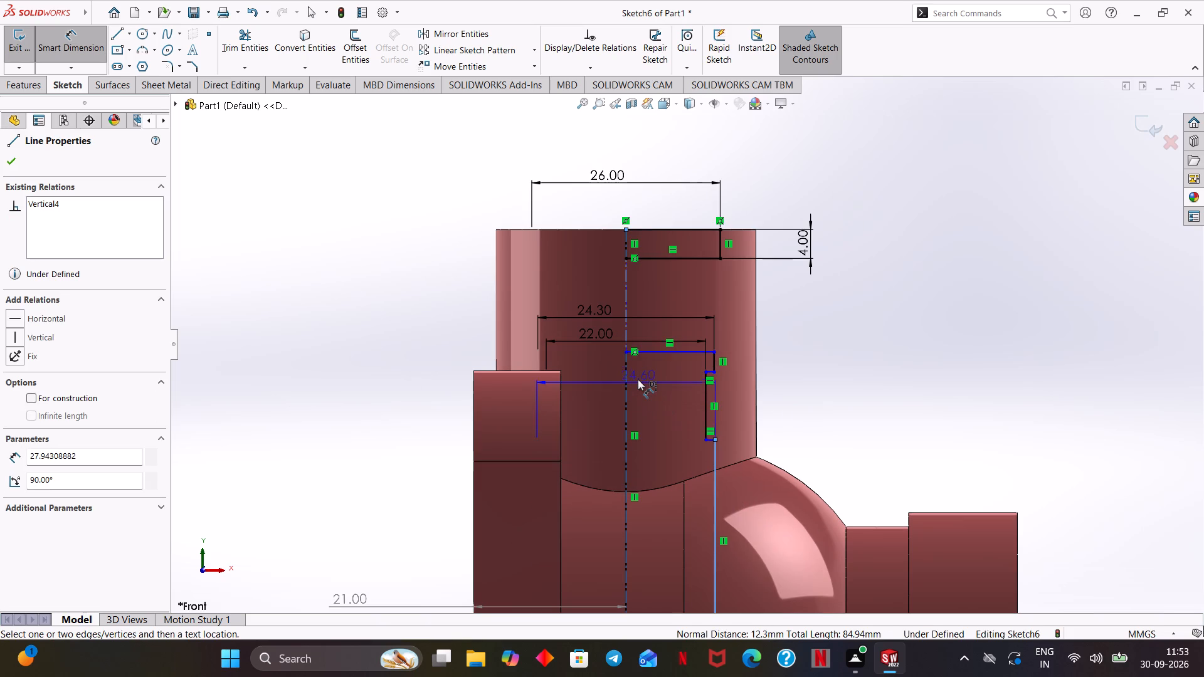
{"action": "left_click", "coordinate": [643, 378]}
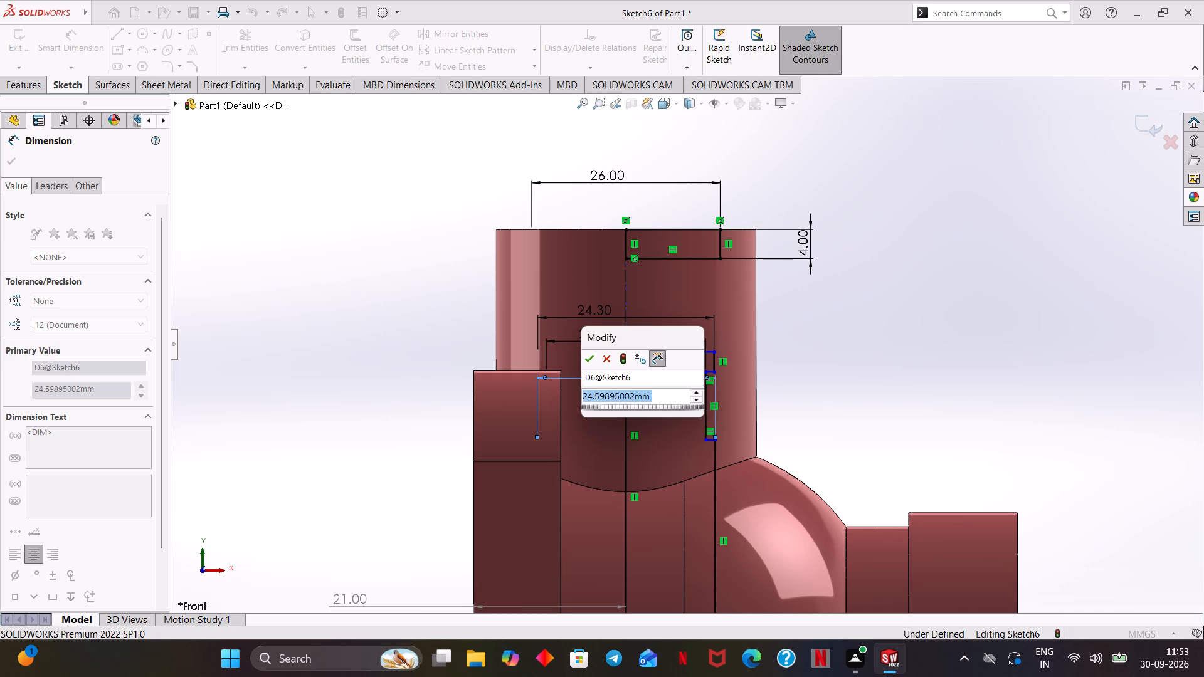
{"action": "type", "text": "18"}
{"action": "key", "text": "Return"}
{"action": "left_click_drag", "start_coordinate": [631, 364], "coordinate": [642, 366]}
{"action": "left_click_drag", "start_coordinate": [637, 366], "coordinate": [590, 360]}
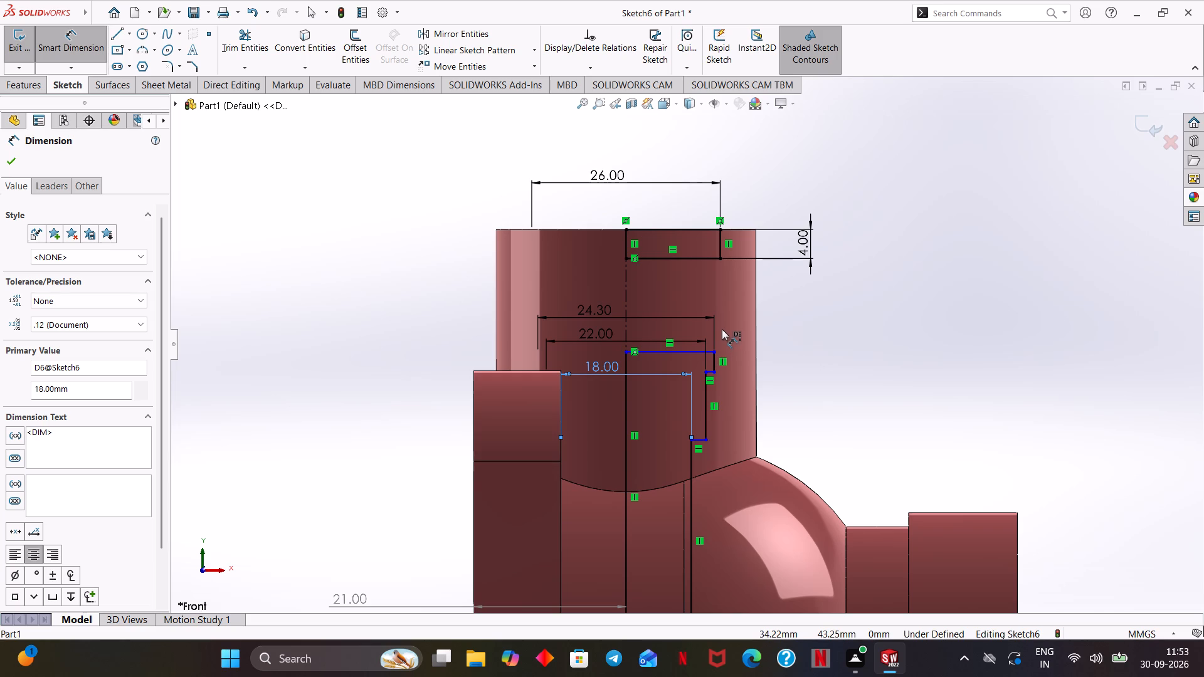
Give the 18 mm dimension a Fit tolerance with hole class H11 in linear display, and shift its text clear of the centerline.
{"action": "left_click", "coordinate": [89, 298]}
{"action": "left_click", "coordinate": [67, 385]}
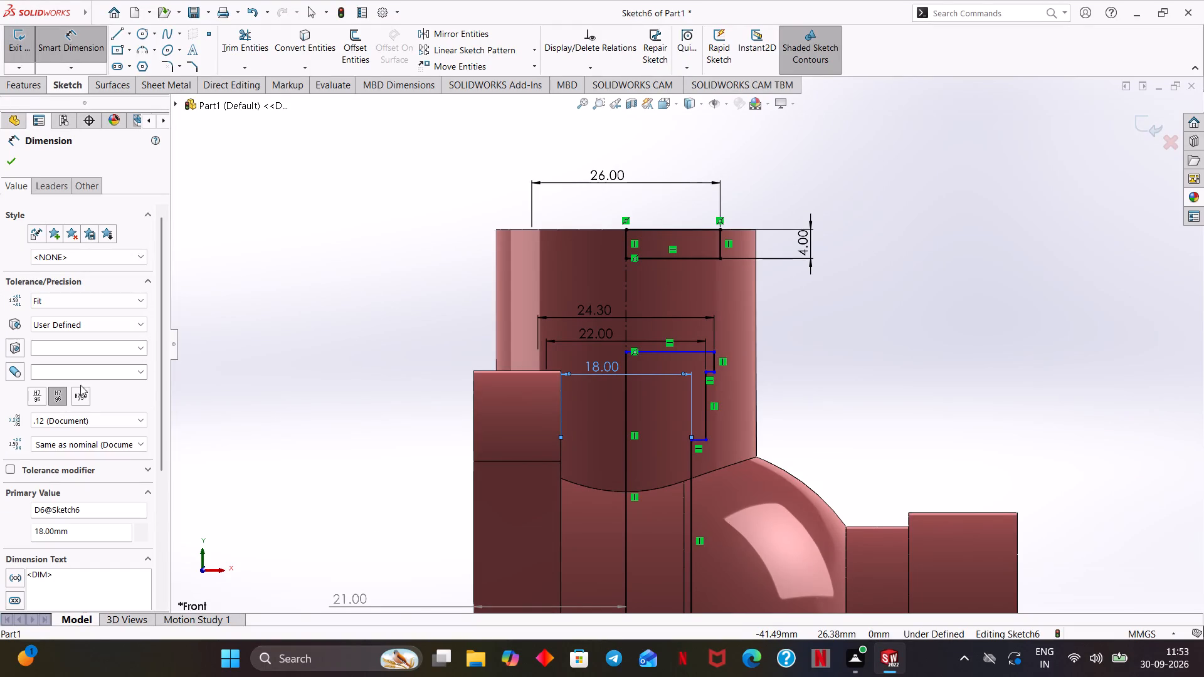
{"action": "left_click", "coordinate": [81, 402]}
{"action": "left_click", "coordinate": [139, 349]}
{"action": "scroll", "coordinate": [103, 392], "scroll_direction": "down", "scroll_amount": 9}
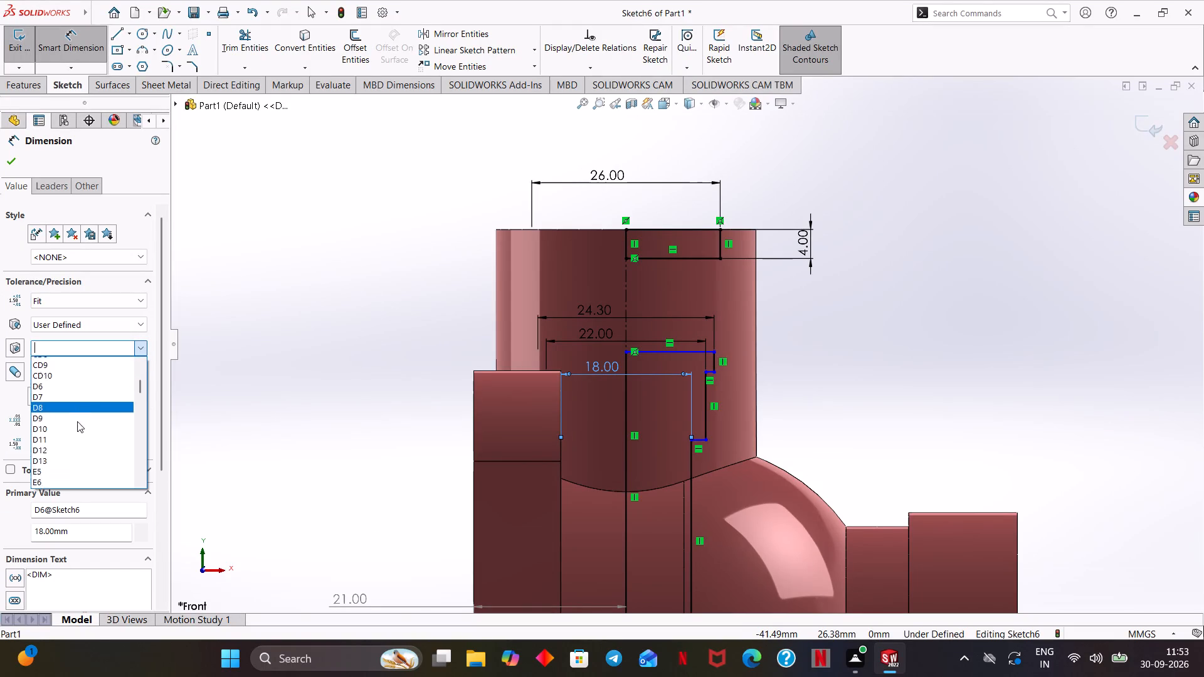
{"action": "scroll", "coordinate": [77, 421], "scroll_direction": "down", "scroll_amount": 18}
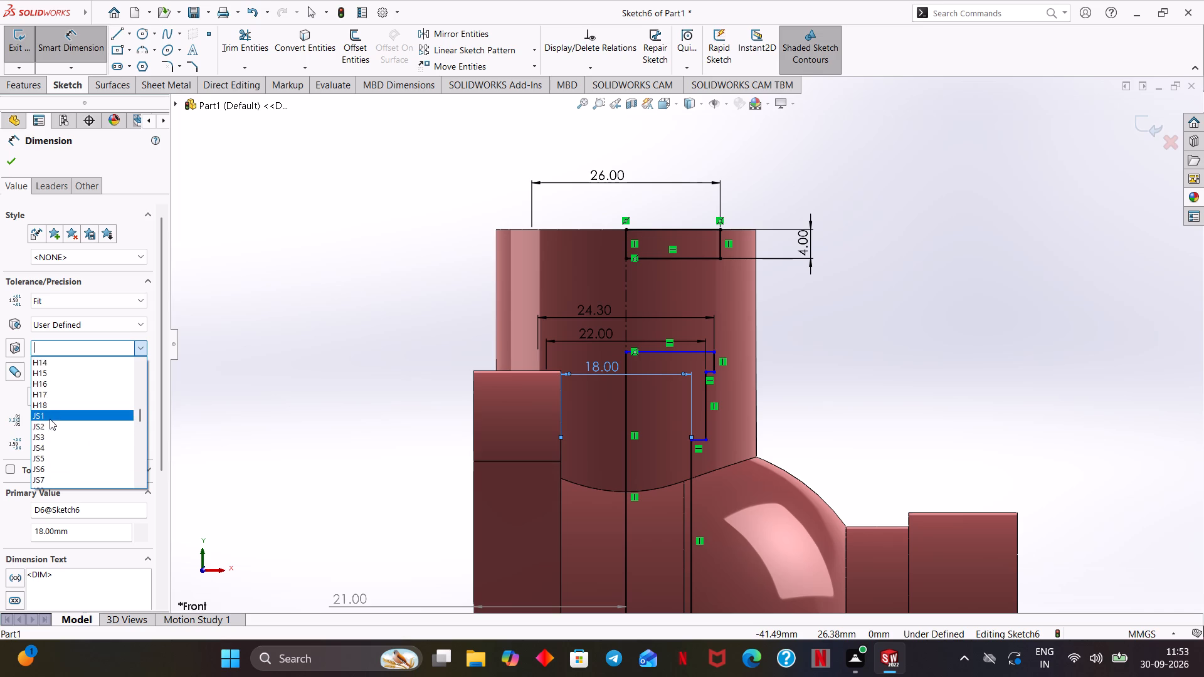
{"action": "scroll", "coordinate": [50, 419], "scroll_direction": "up", "scroll_amount": 3}
{"action": "left_click", "coordinate": [43, 424]}
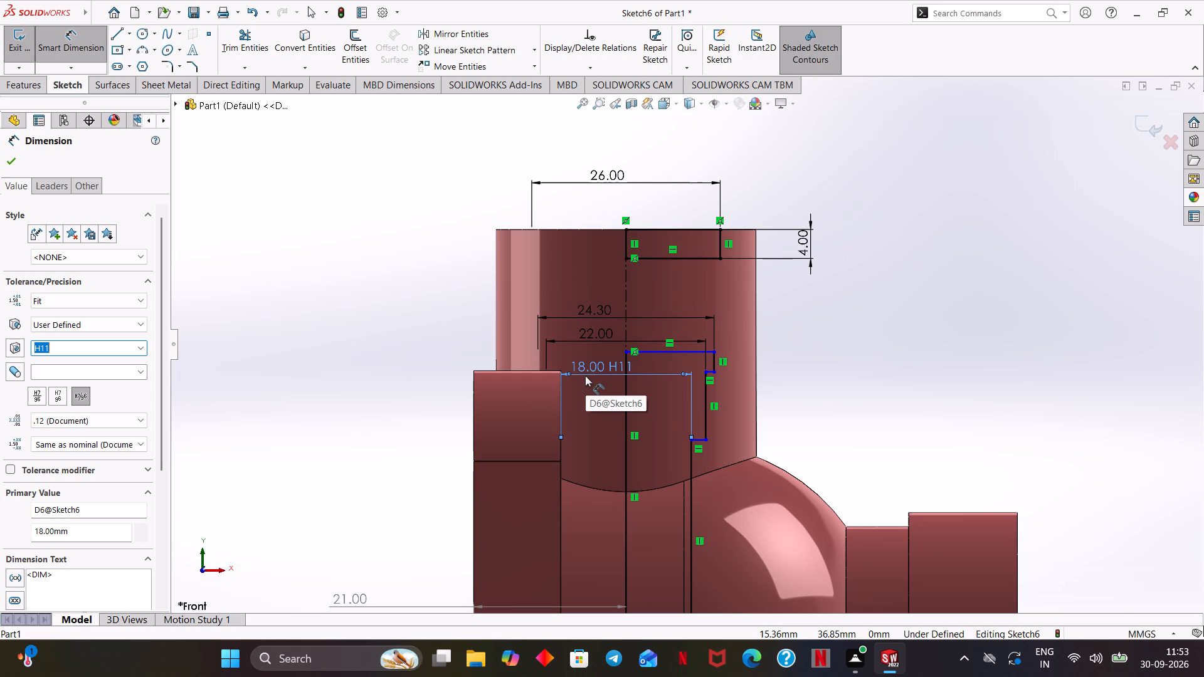
{"action": "left_click_drag", "start_coordinate": [601, 368], "coordinate": [657, 369]}
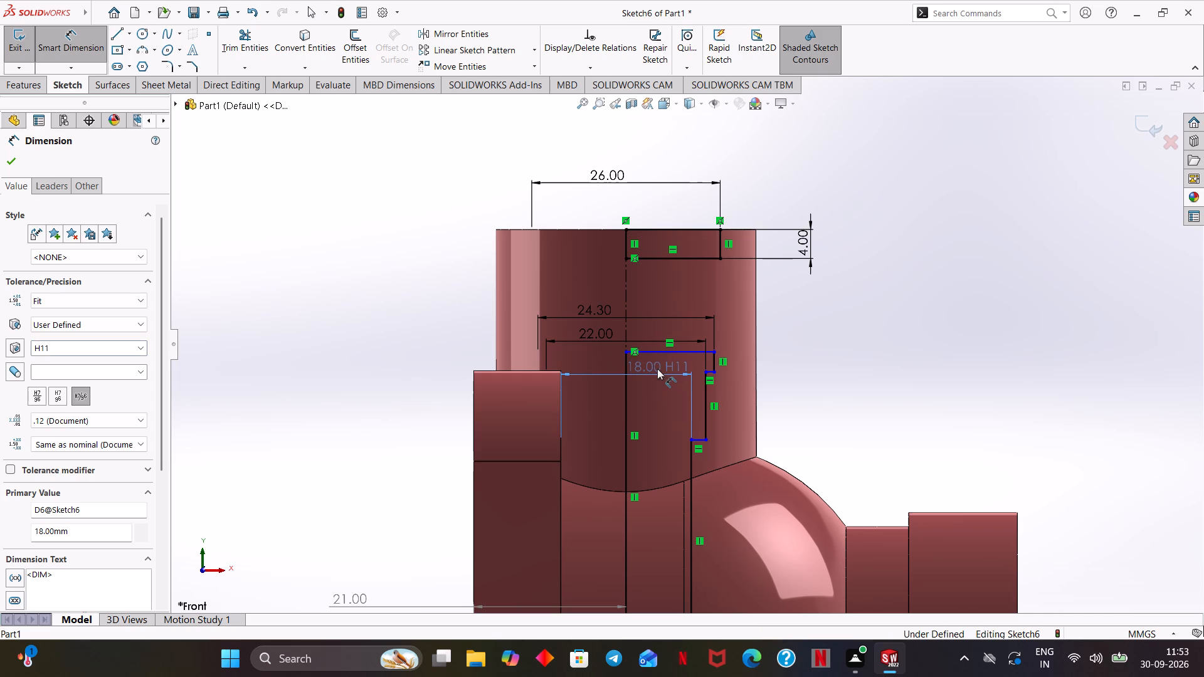
{"action": "left_click_drag", "start_coordinate": [657, 369], "coordinate": [656, 371]}
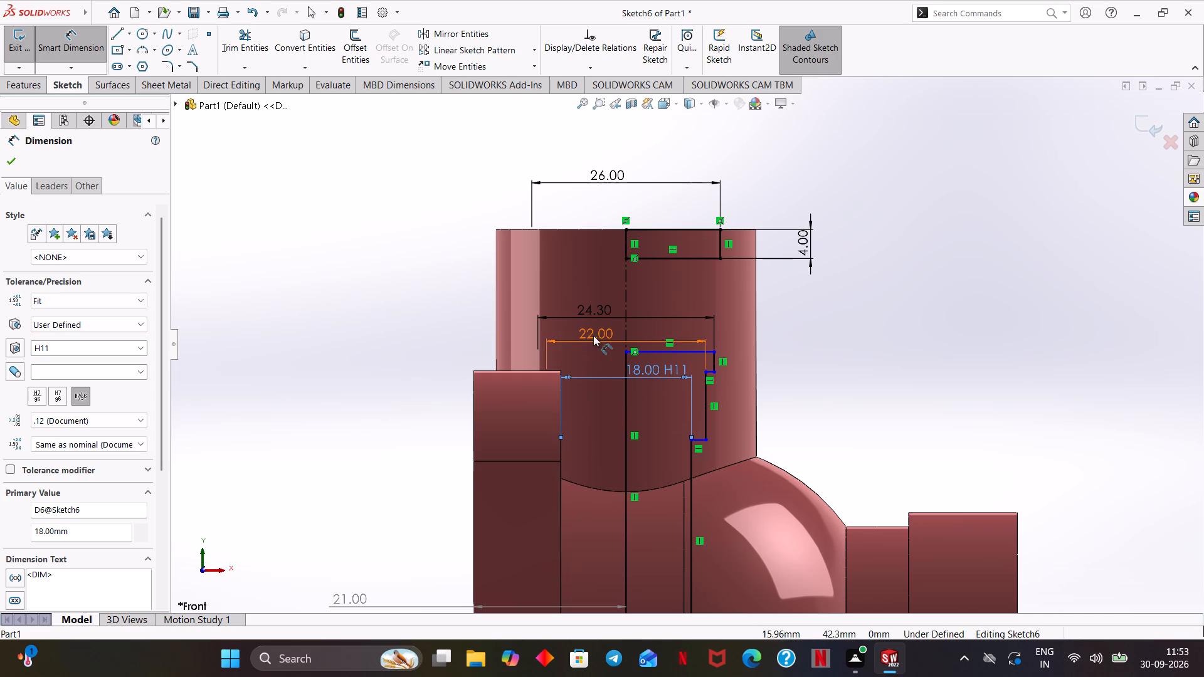
Give the 22 mm dimension a Fit tolerance with hole class H1 in linear display.
{"action": "left_click", "coordinate": [598, 332]}
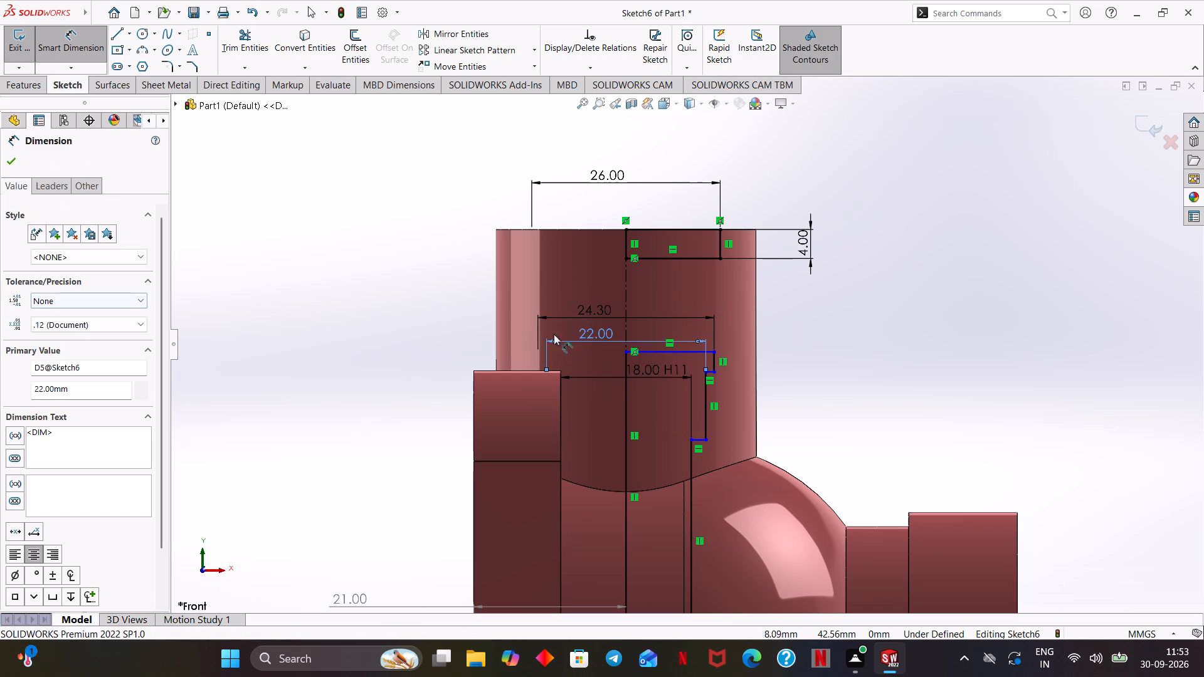
{"action": "left_click", "coordinate": [608, 333]}
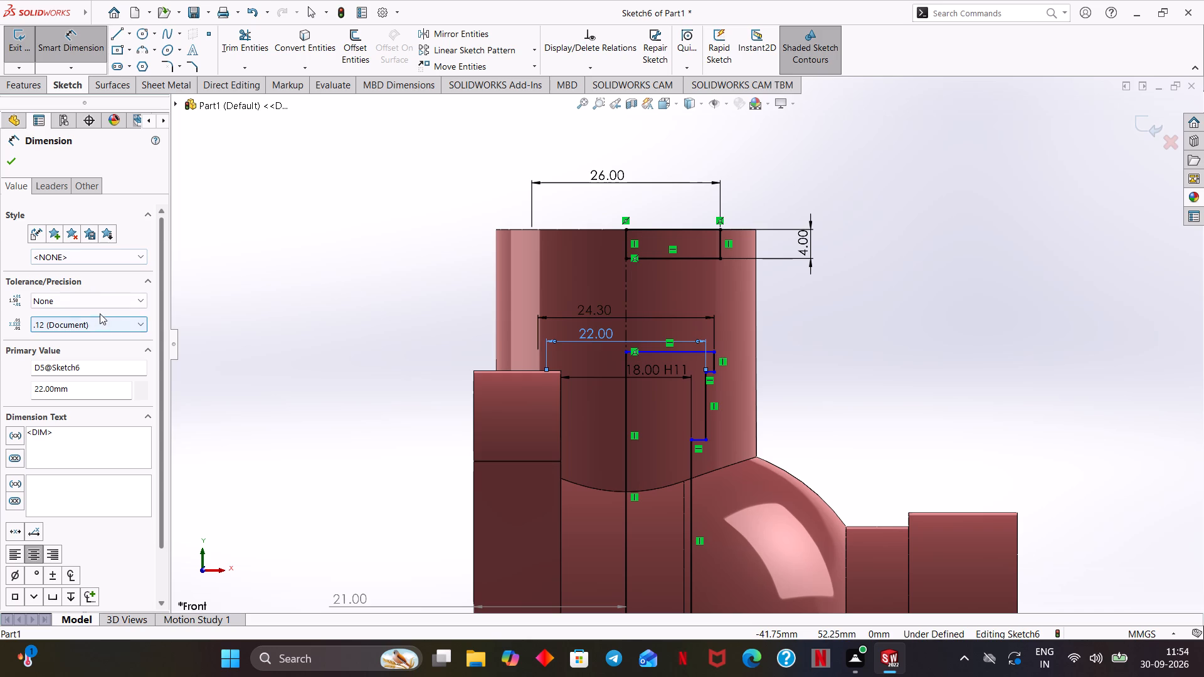
{"action": "left_click", "coordinate": [117, 298]}
{"action": "left_click", "coordinate": [43, 386]}
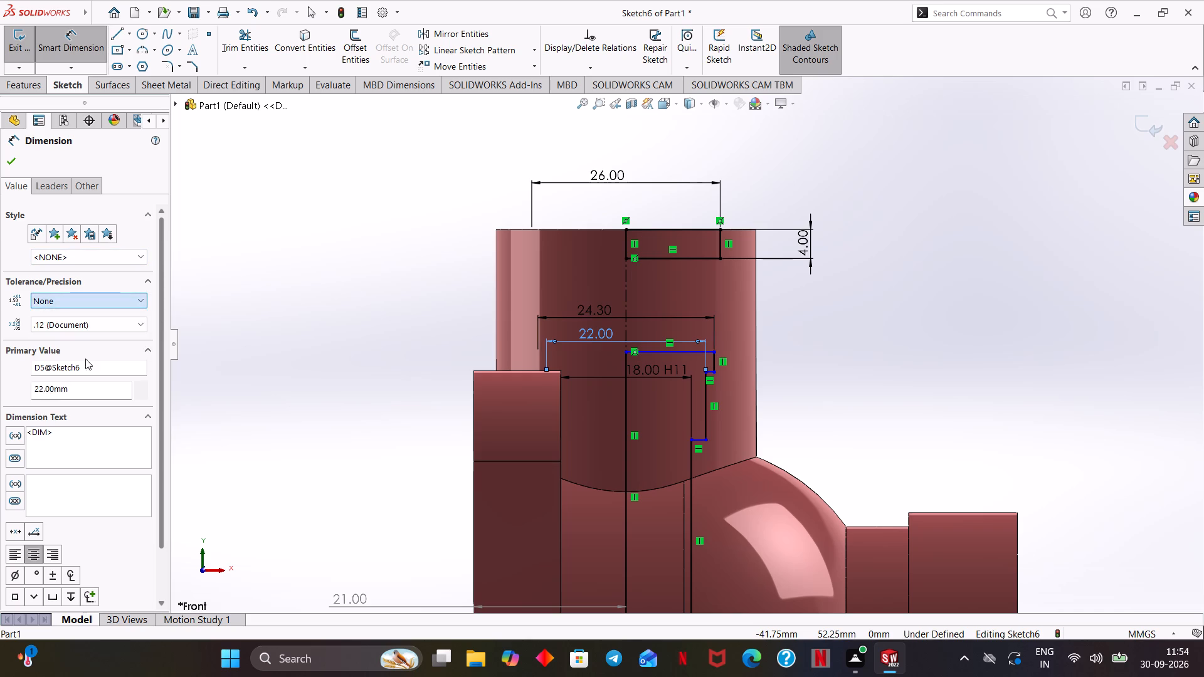
{"action": "left_click", "coordinate": [145, 343]}
{"action": "scroll", "coordinate": [0, 476], "scroll_direction": "down", "scroll_amount": 4}
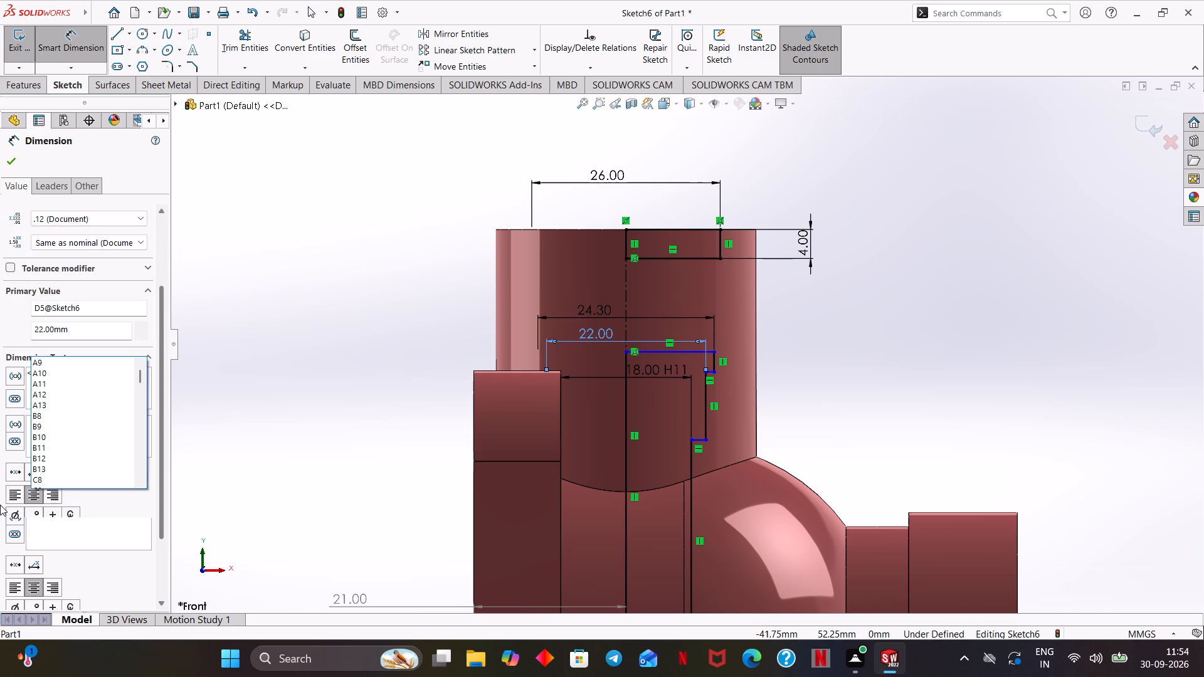
{"action": "scroll", "coordinate": [108, 276], "scroll_direction": "up", "scroll_amount": 2}
{"action": "scroll", "coordinate": [52, 417], "scroll_direction": "down", "scroll_amount": 6}
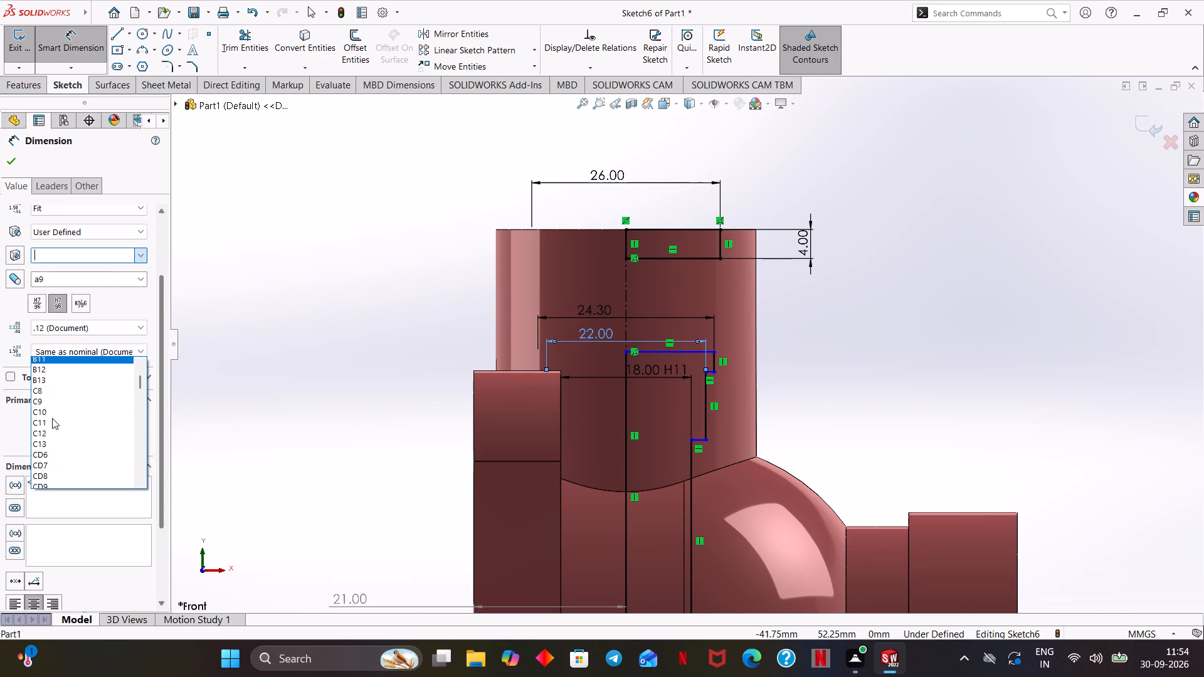
{"action": "scroll", "coordinate": [52, 418], "scroll_direction": "down", "scroll_amount": 10}
{"action": "scroll", "coordinate": [51, 413], "scroll_direction": "up", "scroll_amount": 1}
{"action": "scroll", "coordinate": [51, 413], "scroll_direction": "down", "scroll_amount": 2}
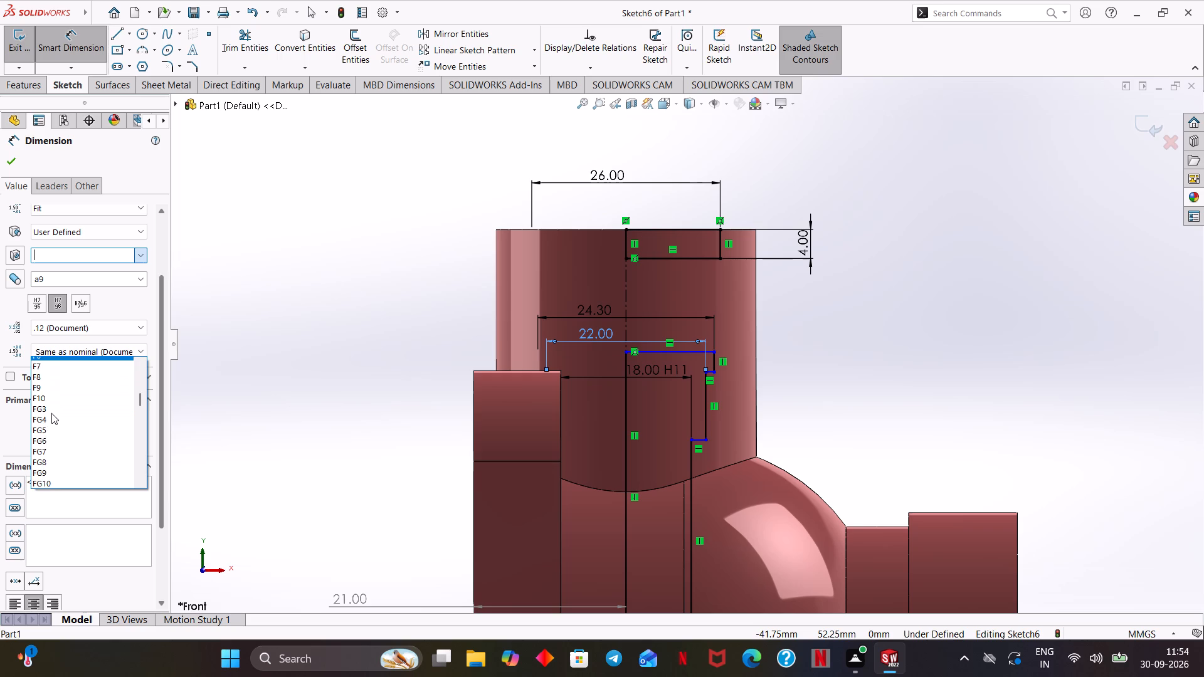
{"action": "scroll", "coordinate": [51, 413], "scroll_direction": "down", "scroll_amount": 4}
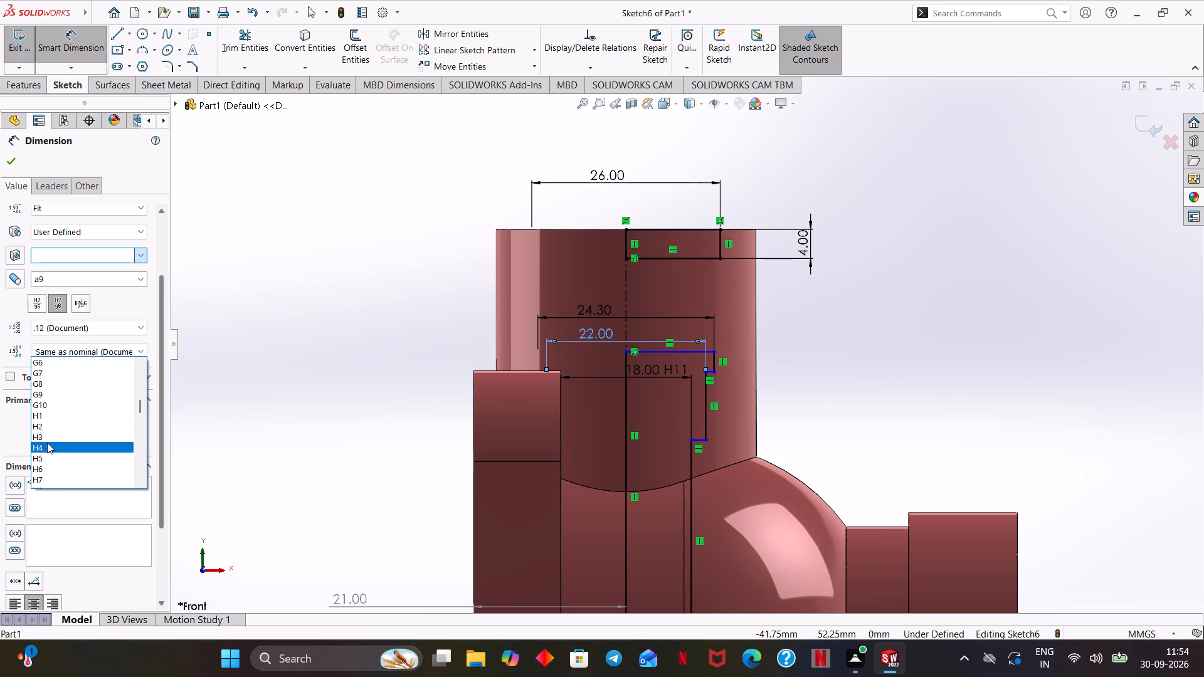
{"action": "left_click", "coordinate": [53, 416]}
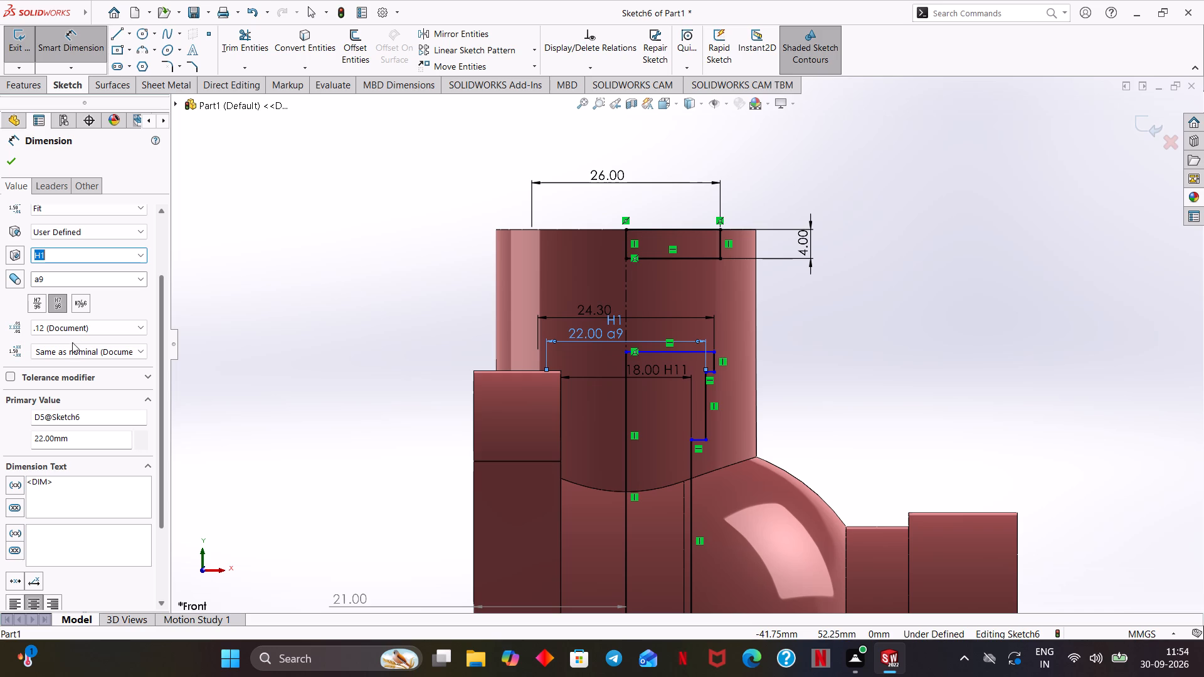
{"action": "left_click", "coordinate": [85, 303]}
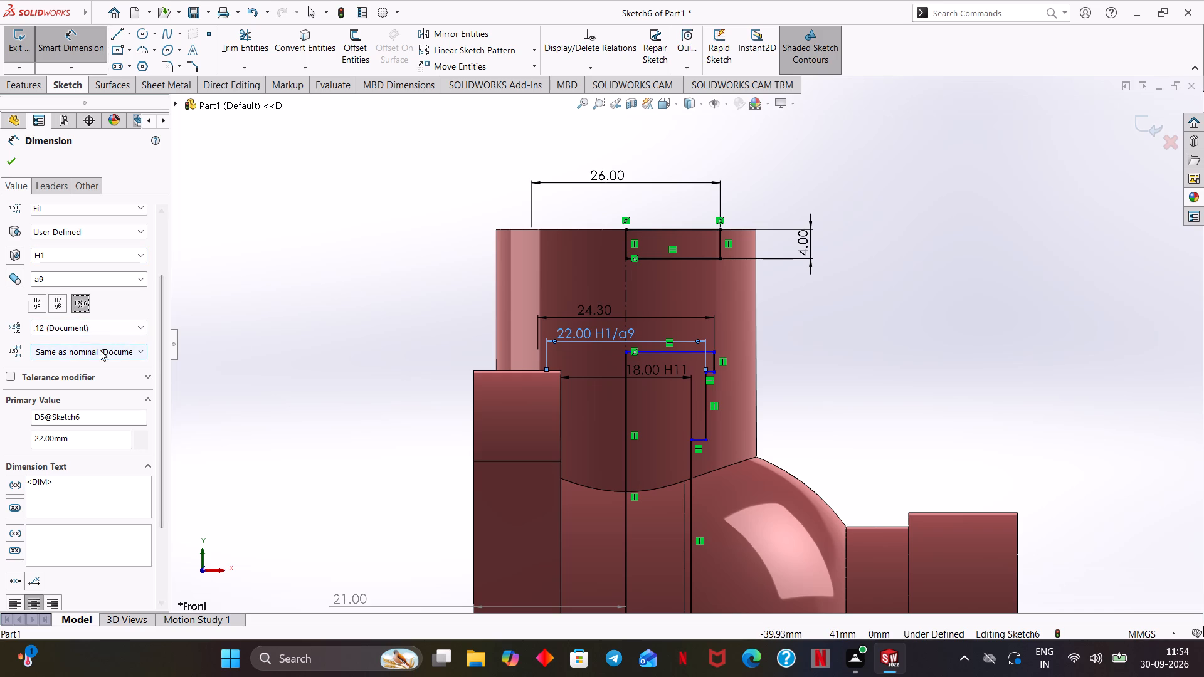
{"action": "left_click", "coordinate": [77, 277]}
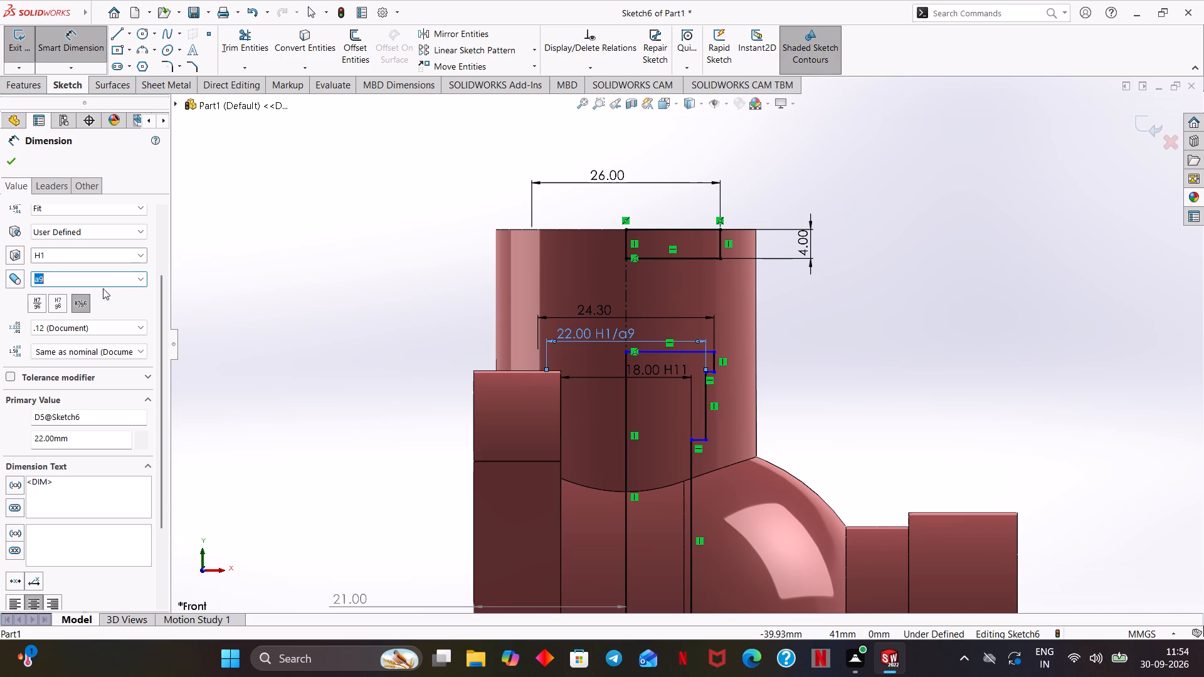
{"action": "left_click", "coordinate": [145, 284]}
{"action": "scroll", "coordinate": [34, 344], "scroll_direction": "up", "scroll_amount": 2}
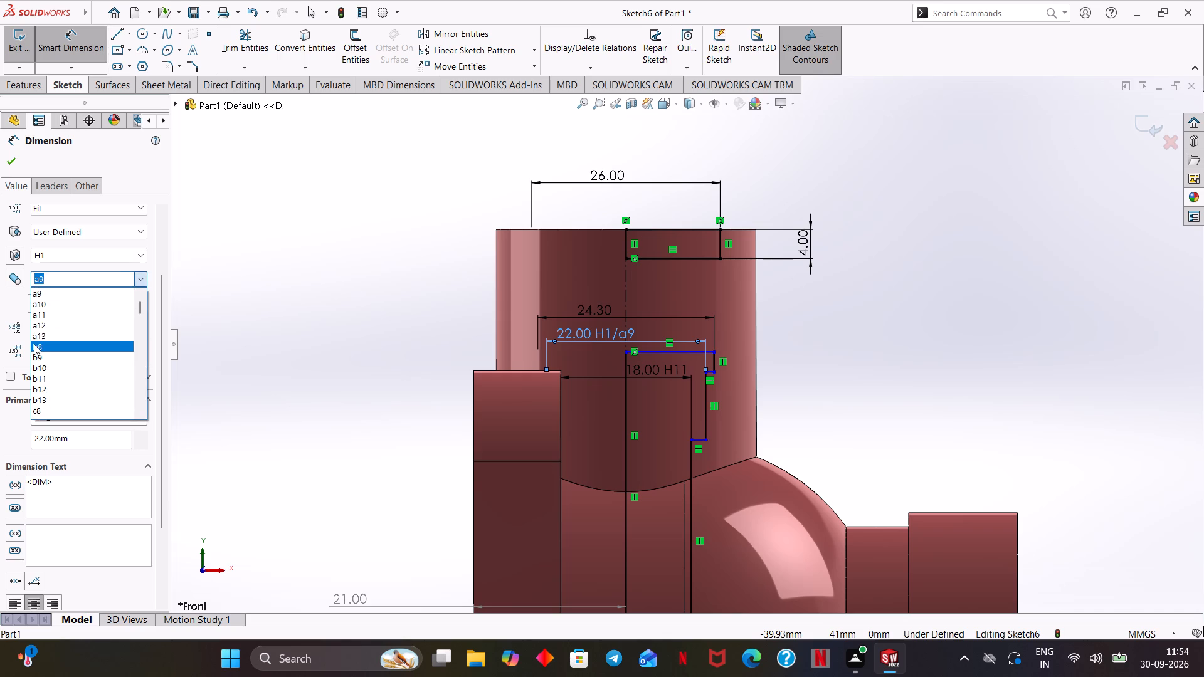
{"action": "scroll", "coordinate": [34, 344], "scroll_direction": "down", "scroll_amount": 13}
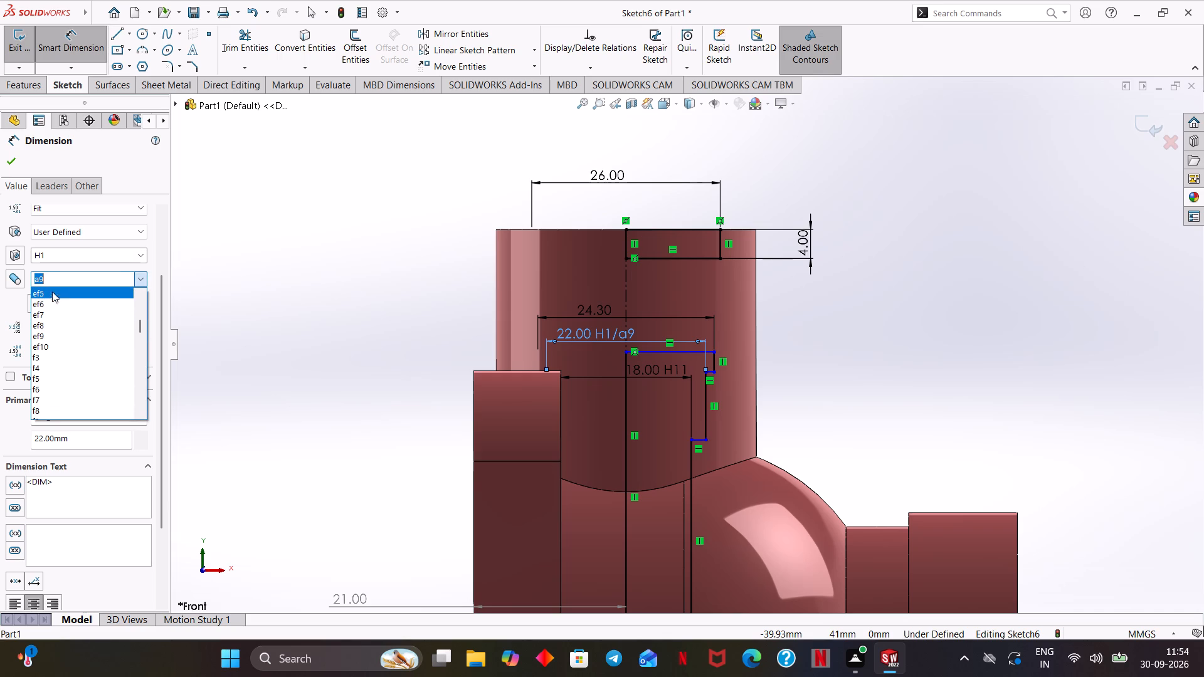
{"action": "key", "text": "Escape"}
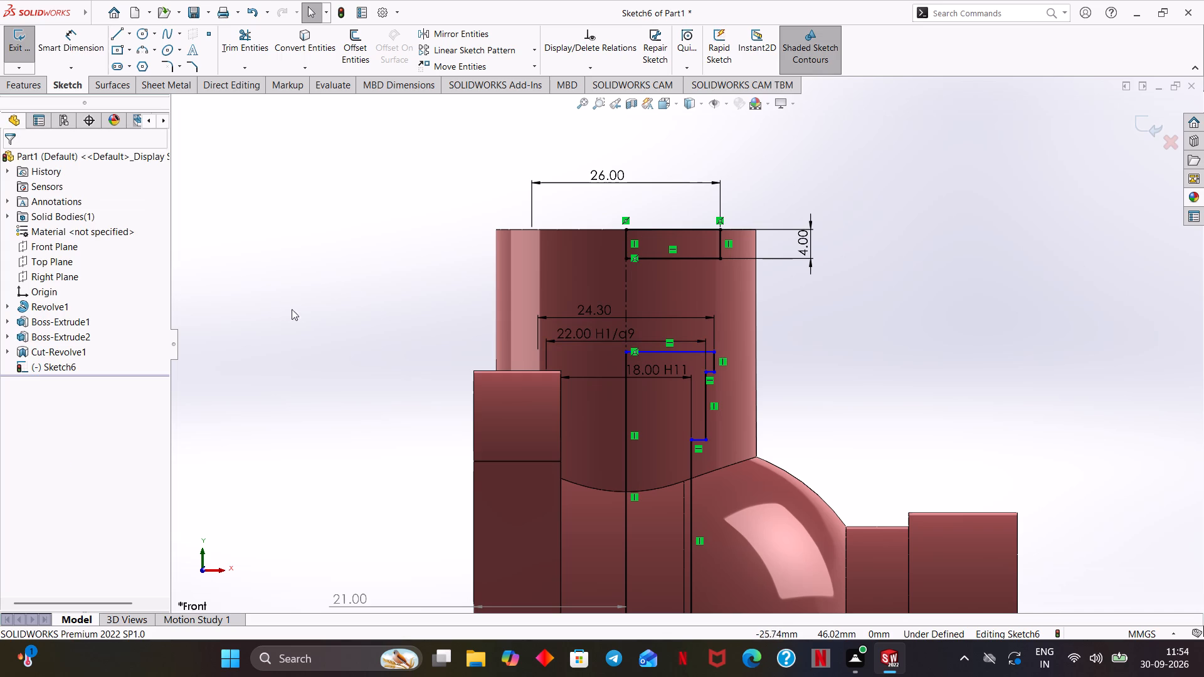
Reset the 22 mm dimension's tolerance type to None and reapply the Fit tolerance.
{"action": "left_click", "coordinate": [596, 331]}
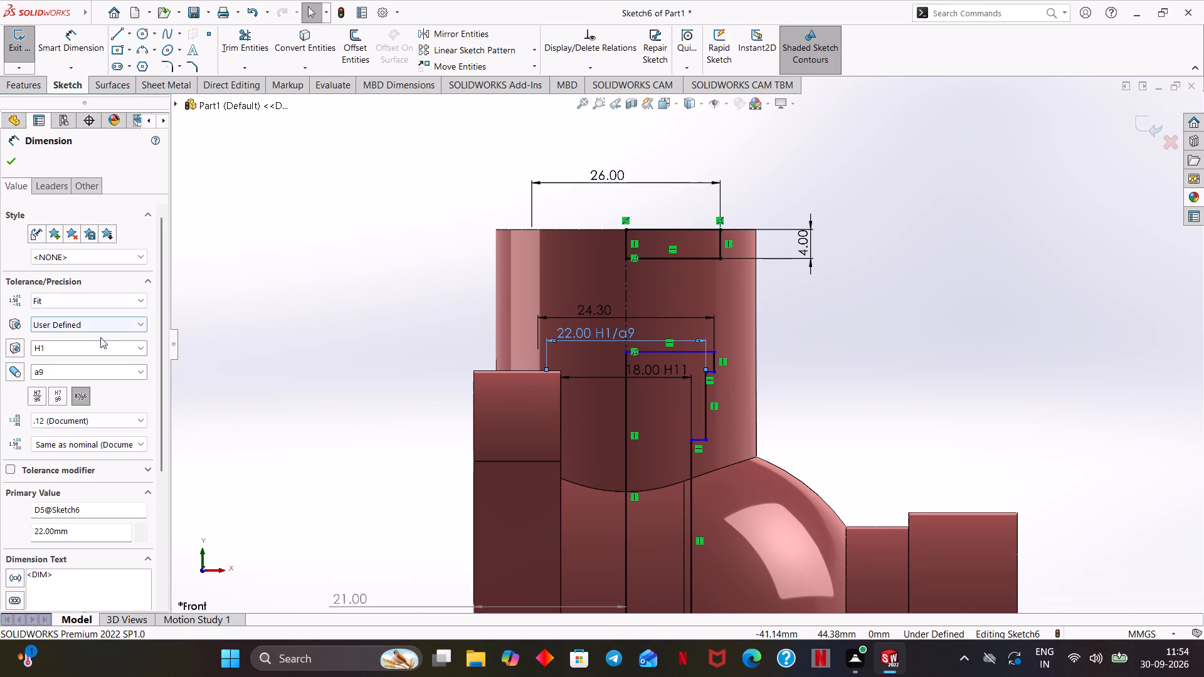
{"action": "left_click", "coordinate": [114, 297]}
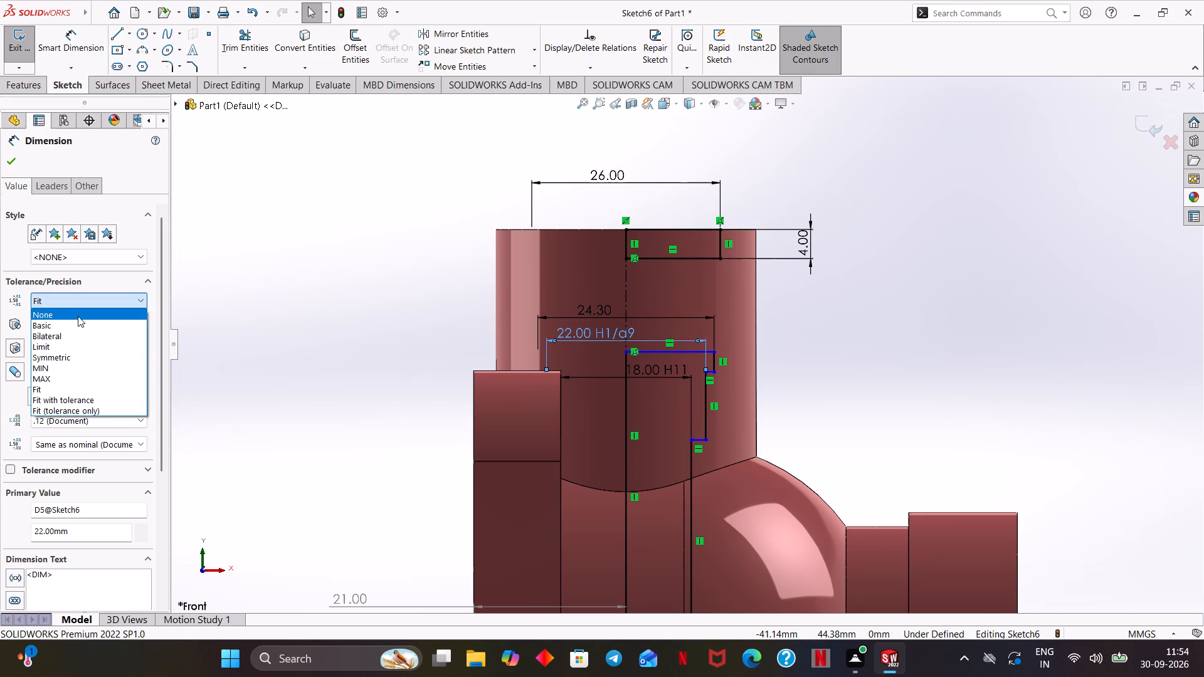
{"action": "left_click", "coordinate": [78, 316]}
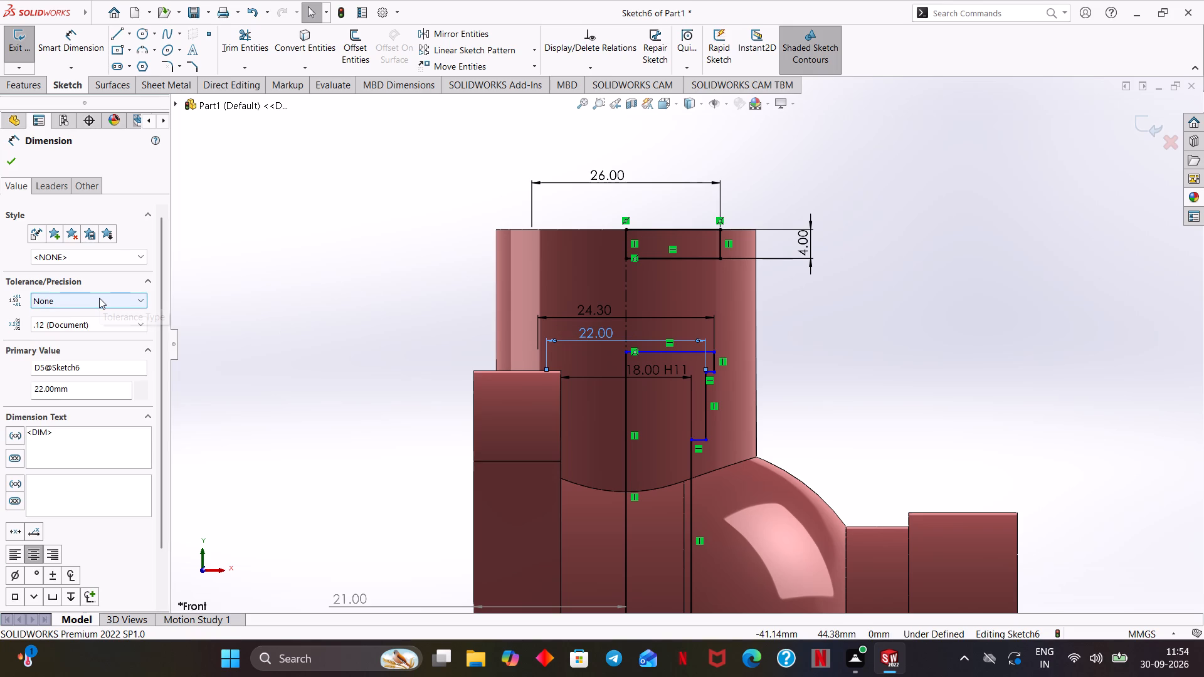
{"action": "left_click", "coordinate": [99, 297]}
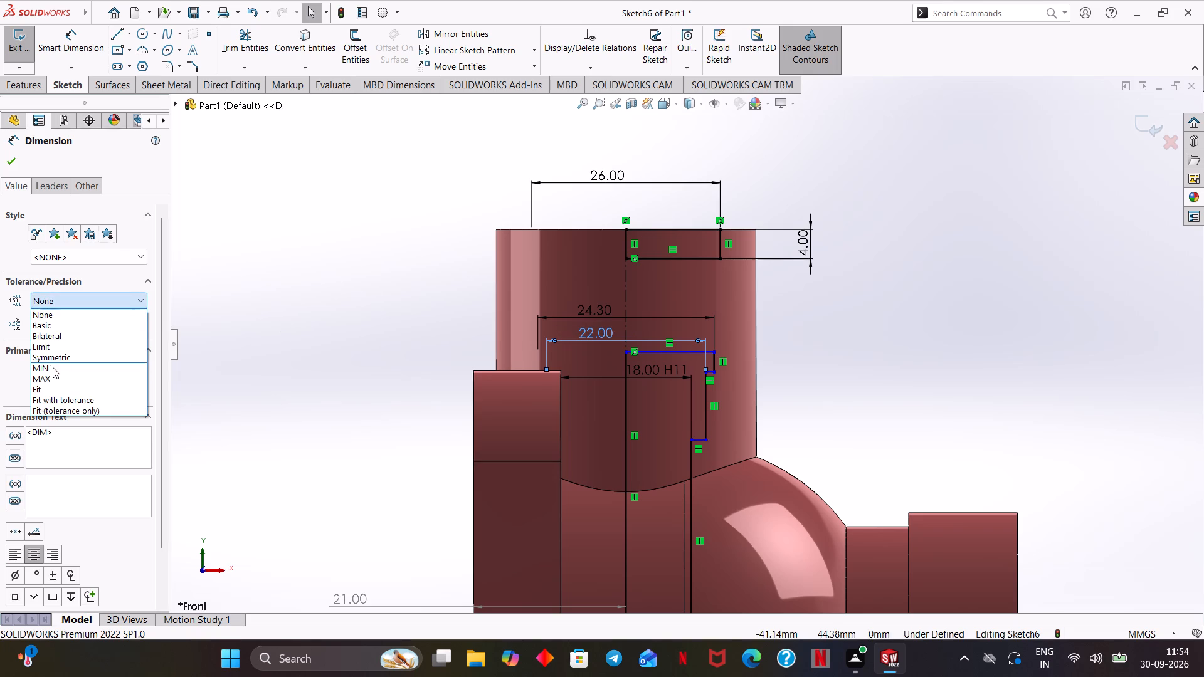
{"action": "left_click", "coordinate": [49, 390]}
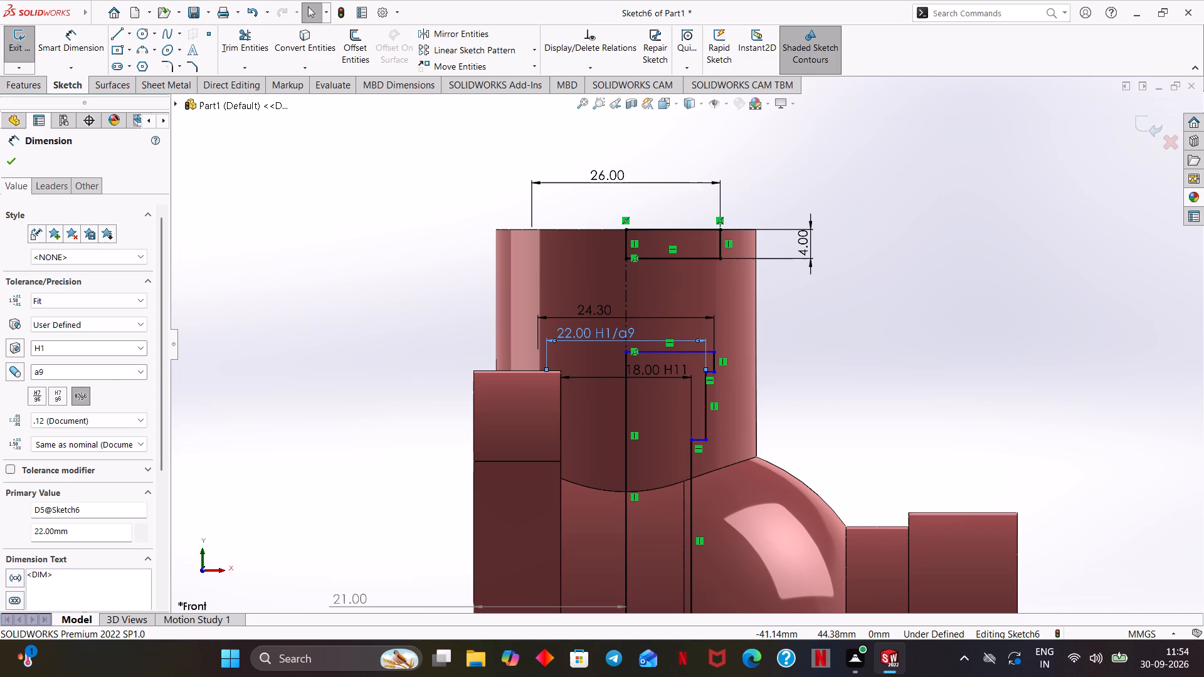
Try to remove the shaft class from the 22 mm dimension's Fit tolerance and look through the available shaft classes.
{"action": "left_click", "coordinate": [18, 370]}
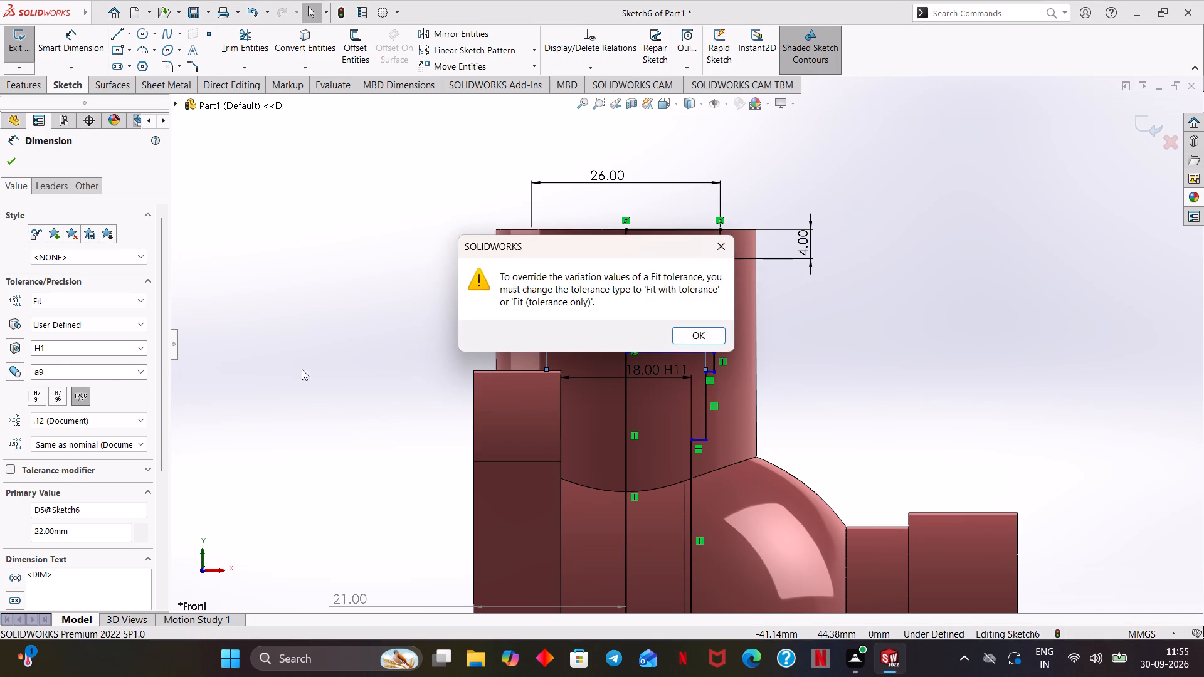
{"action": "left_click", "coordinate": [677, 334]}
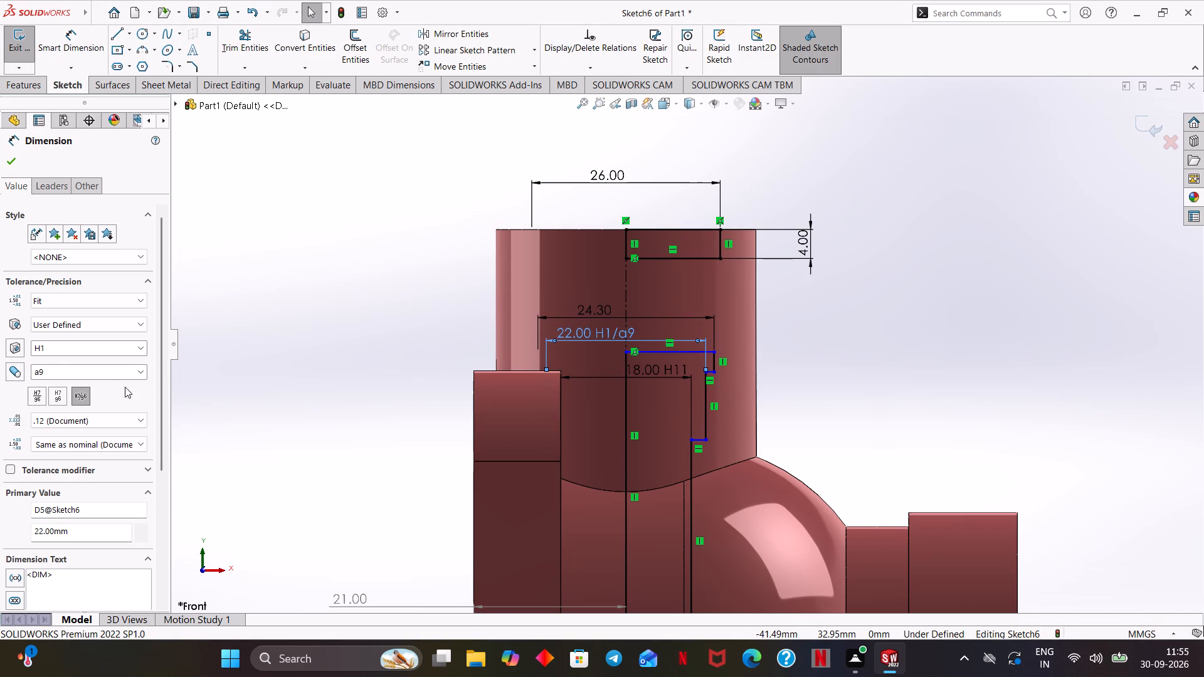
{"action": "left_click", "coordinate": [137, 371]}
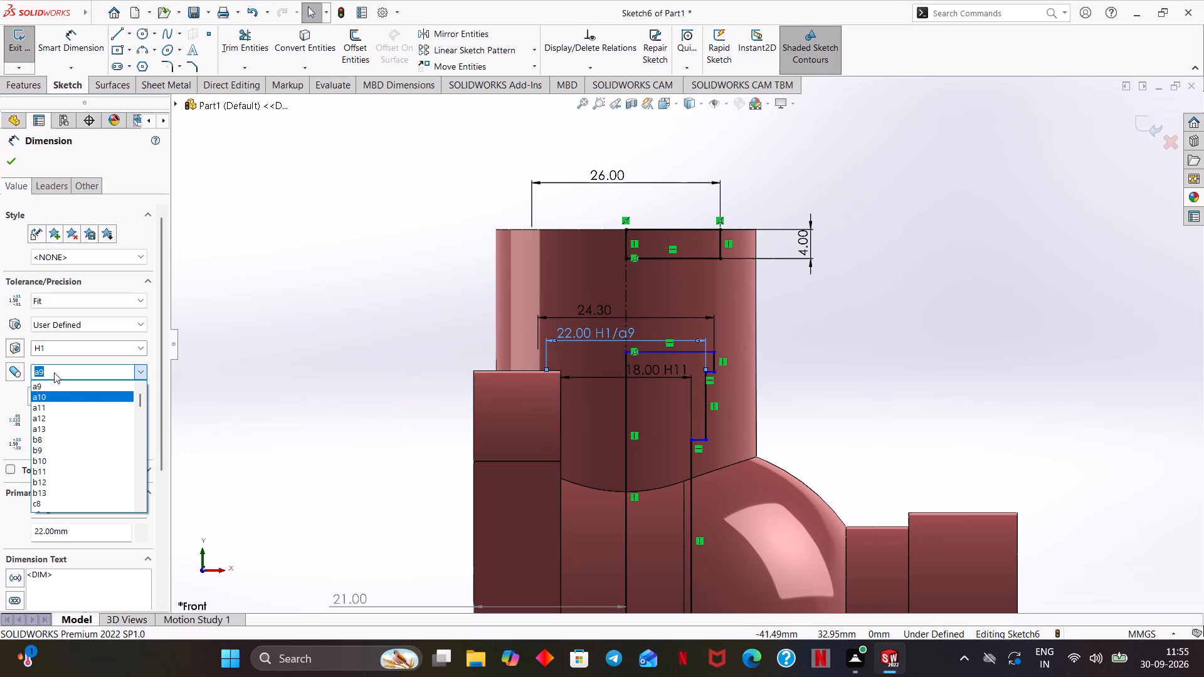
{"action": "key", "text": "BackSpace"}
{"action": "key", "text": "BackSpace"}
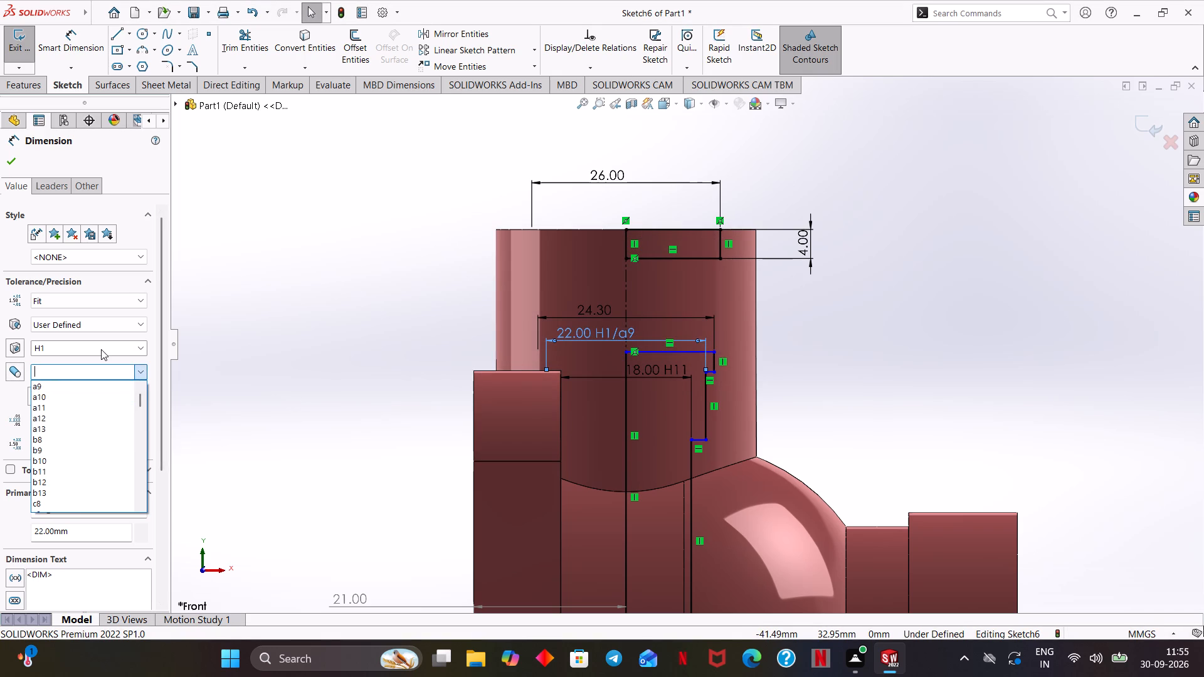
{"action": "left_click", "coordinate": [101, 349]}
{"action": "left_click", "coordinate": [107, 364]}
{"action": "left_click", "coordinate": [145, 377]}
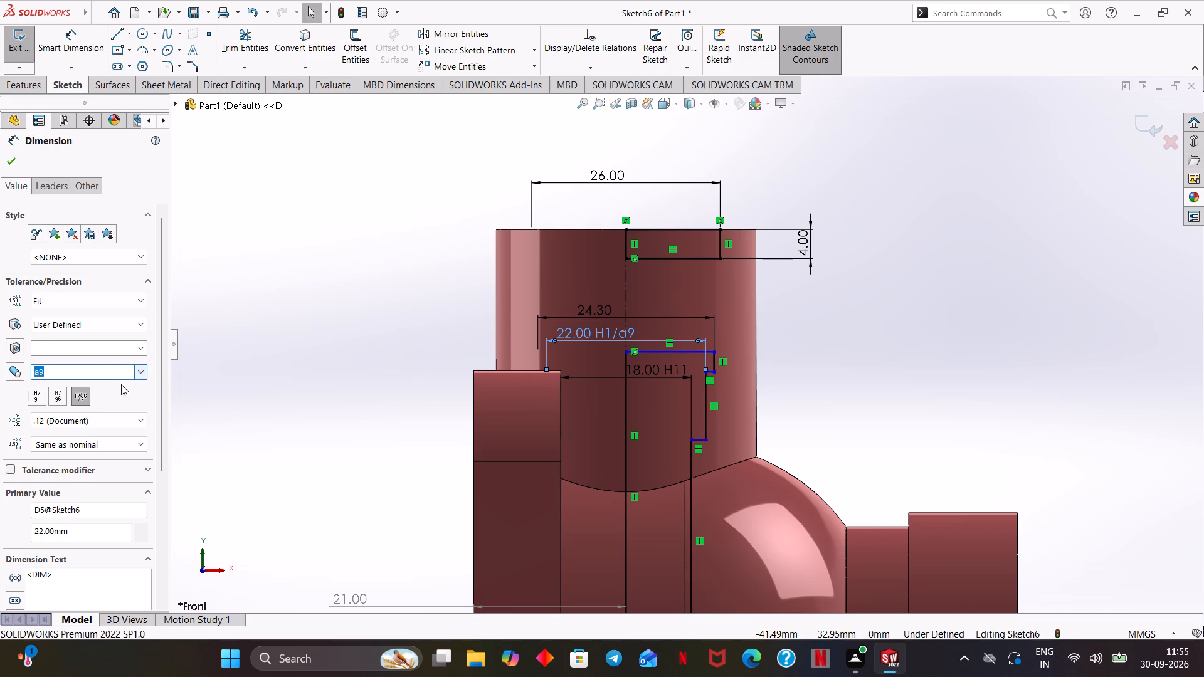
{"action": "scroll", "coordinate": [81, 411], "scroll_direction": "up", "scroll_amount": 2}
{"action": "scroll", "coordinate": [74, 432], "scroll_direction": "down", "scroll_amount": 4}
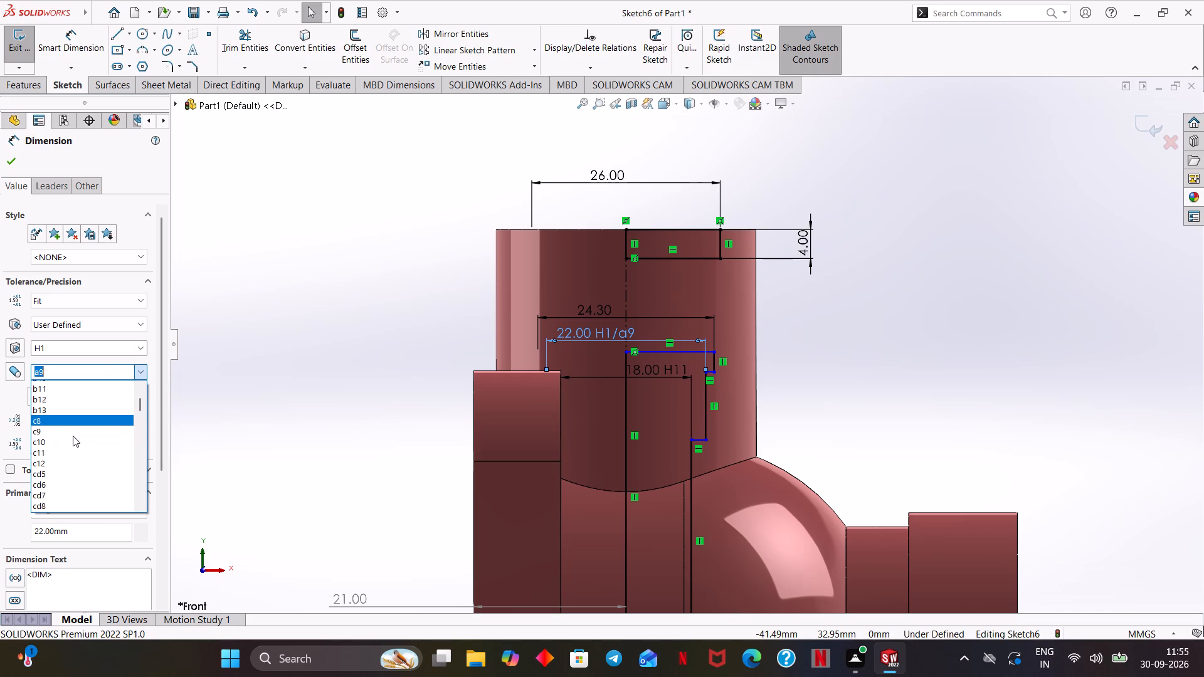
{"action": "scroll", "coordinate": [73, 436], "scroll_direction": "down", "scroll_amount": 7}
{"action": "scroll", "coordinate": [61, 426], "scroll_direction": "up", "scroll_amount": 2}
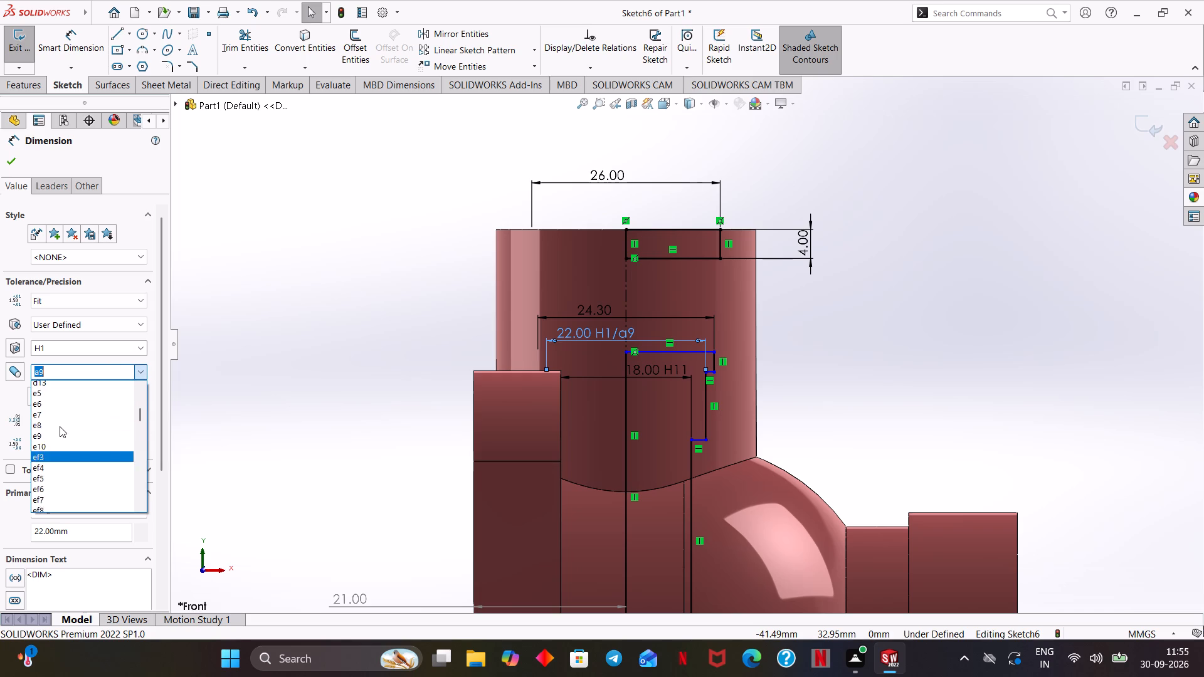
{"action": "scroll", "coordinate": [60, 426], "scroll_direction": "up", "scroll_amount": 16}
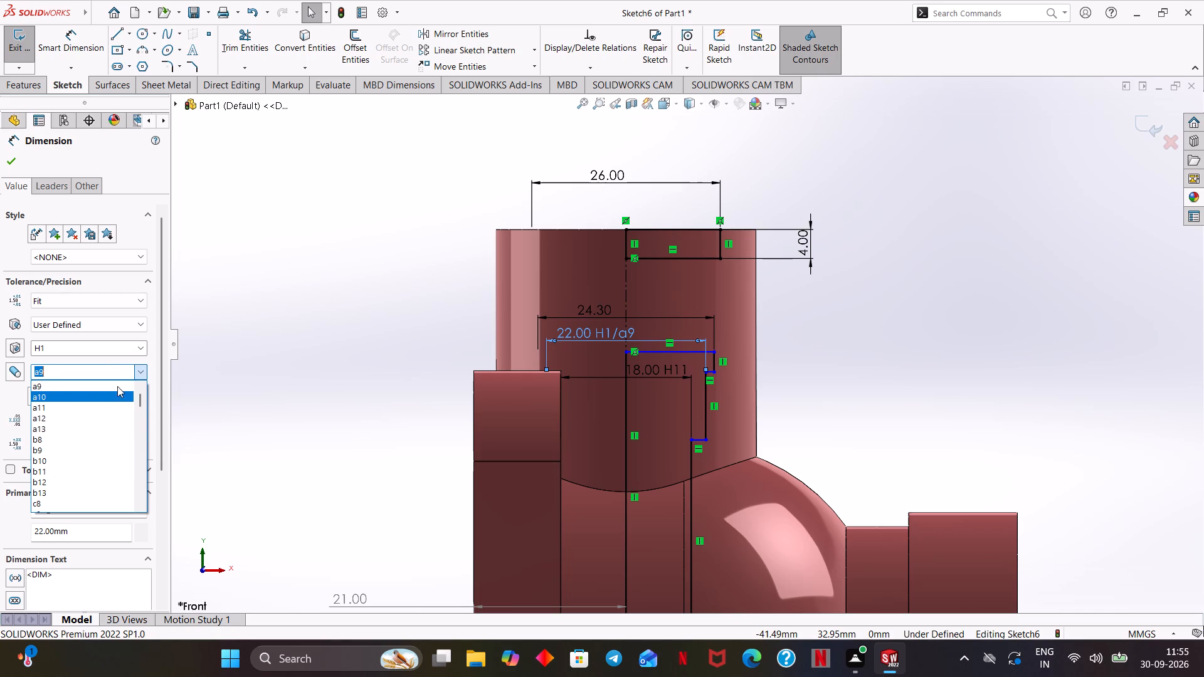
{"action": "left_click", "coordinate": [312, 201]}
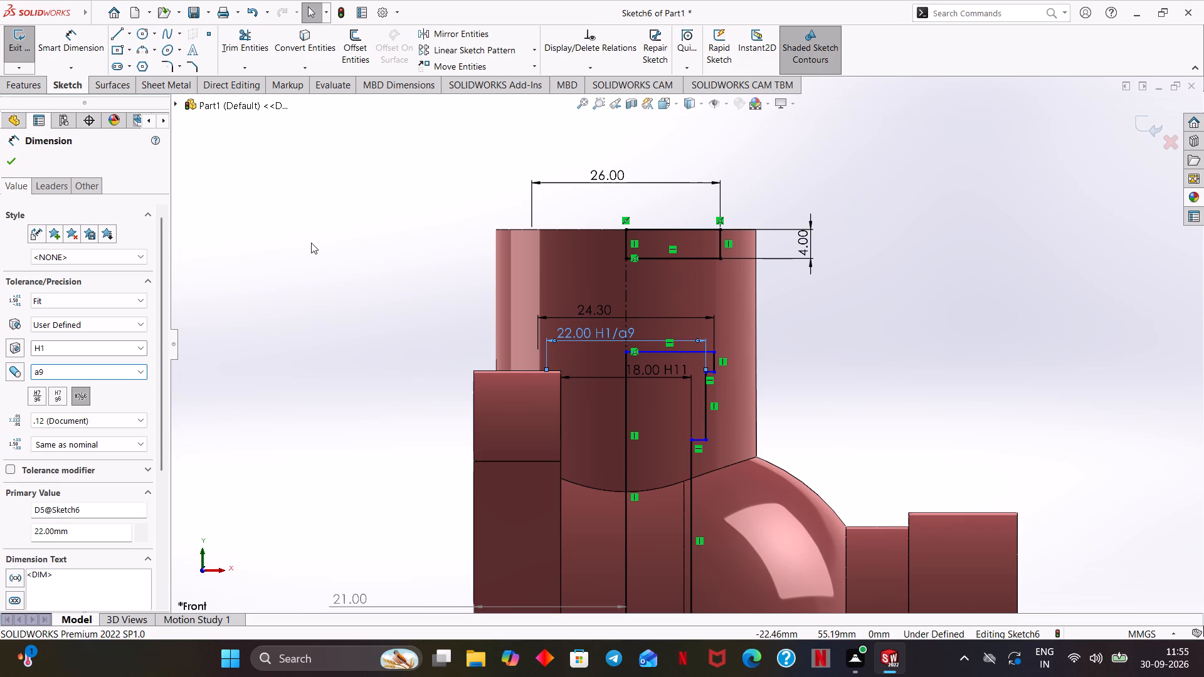
Undo the Fit tolerance on the 22 mm dimension, clearing its hole and shaft classes.
{"action": "key", "text": "ctrl+z"}
{"action": "key", "text": "ctrl+z"}
{"action": "left_click", "coordinate": [12, 162], "text": "ctrl"}
{"action": "key", "text": "ctrl+z"}
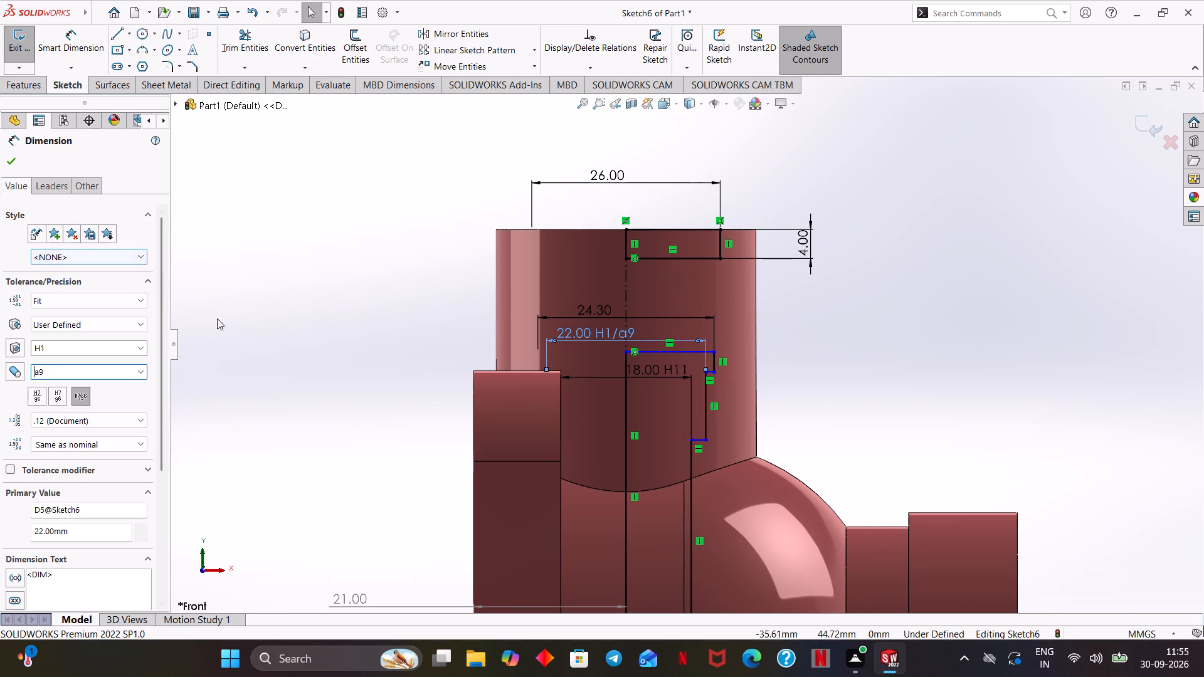
{"action": "key", "text": "ctrl+z"}
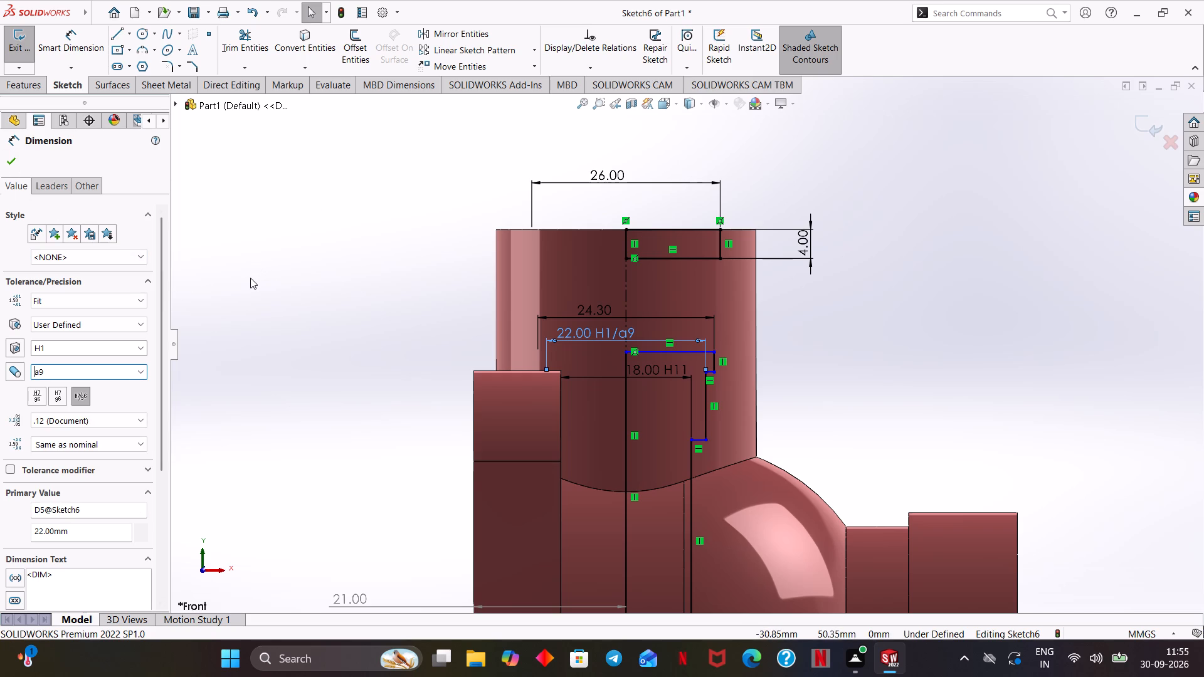
{"action": "key", "text": "ctrl+z"}
{"action": "left_click", "coordinate": [260, 251]}
{"action": "key", "text": "ctrl+z"}
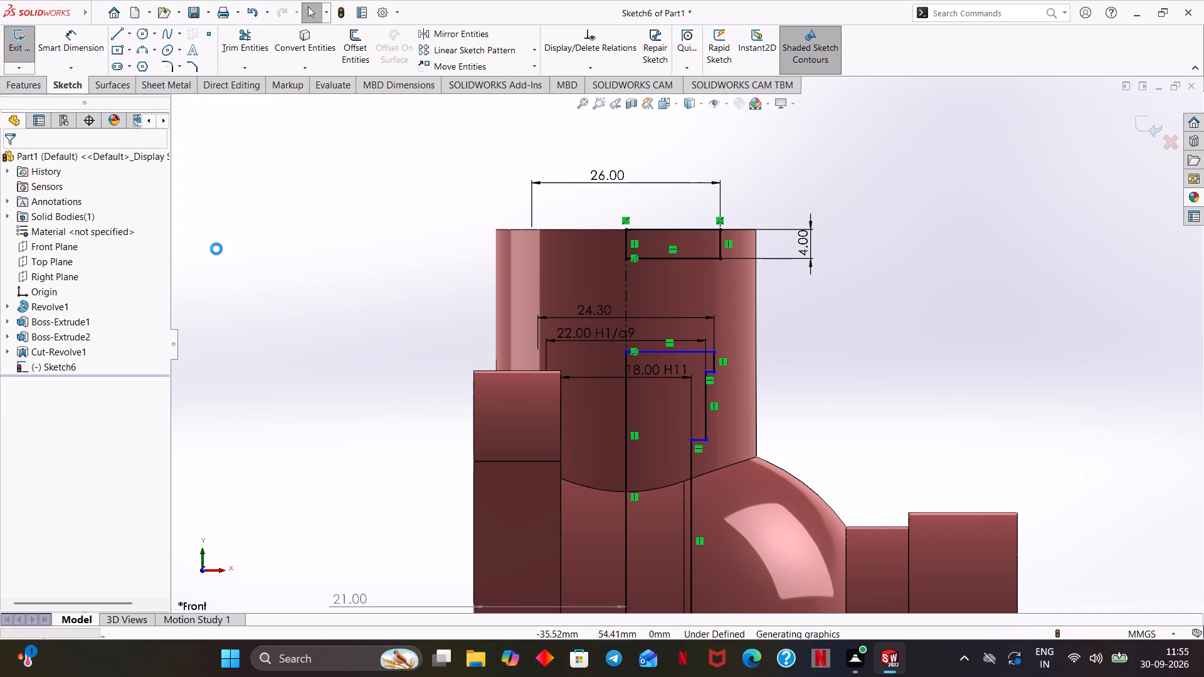
{"action": "key", "text": "ctrl+z"}
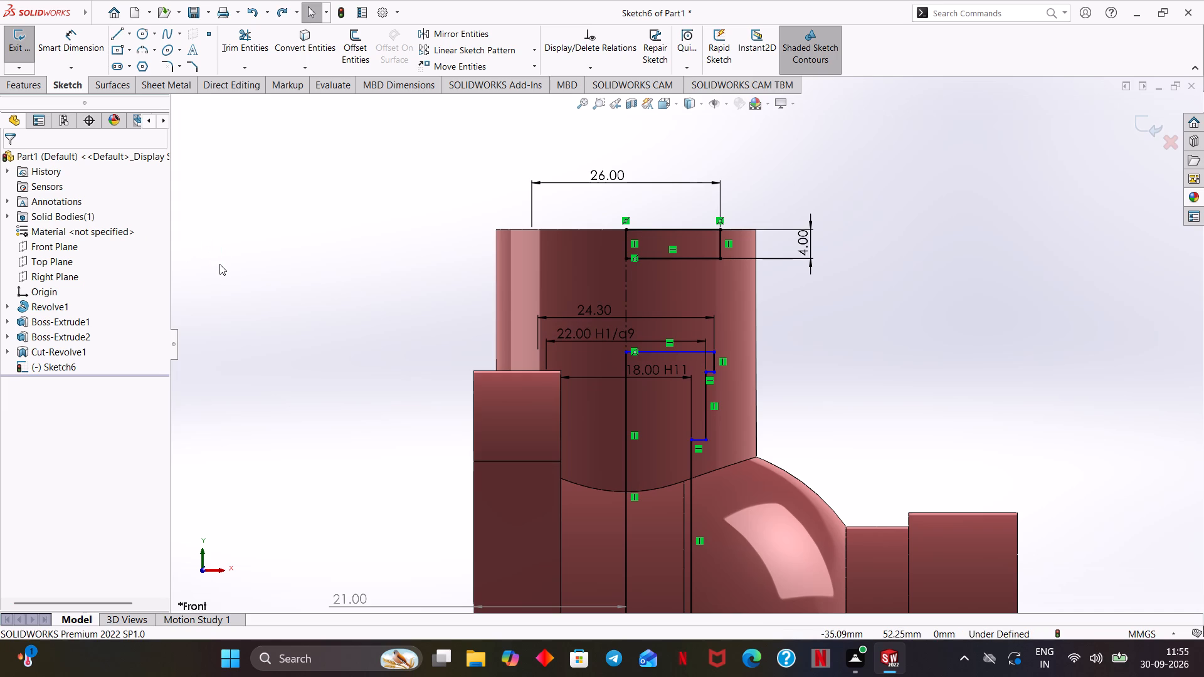
{"action": "key", "text": "ctrl+z"}
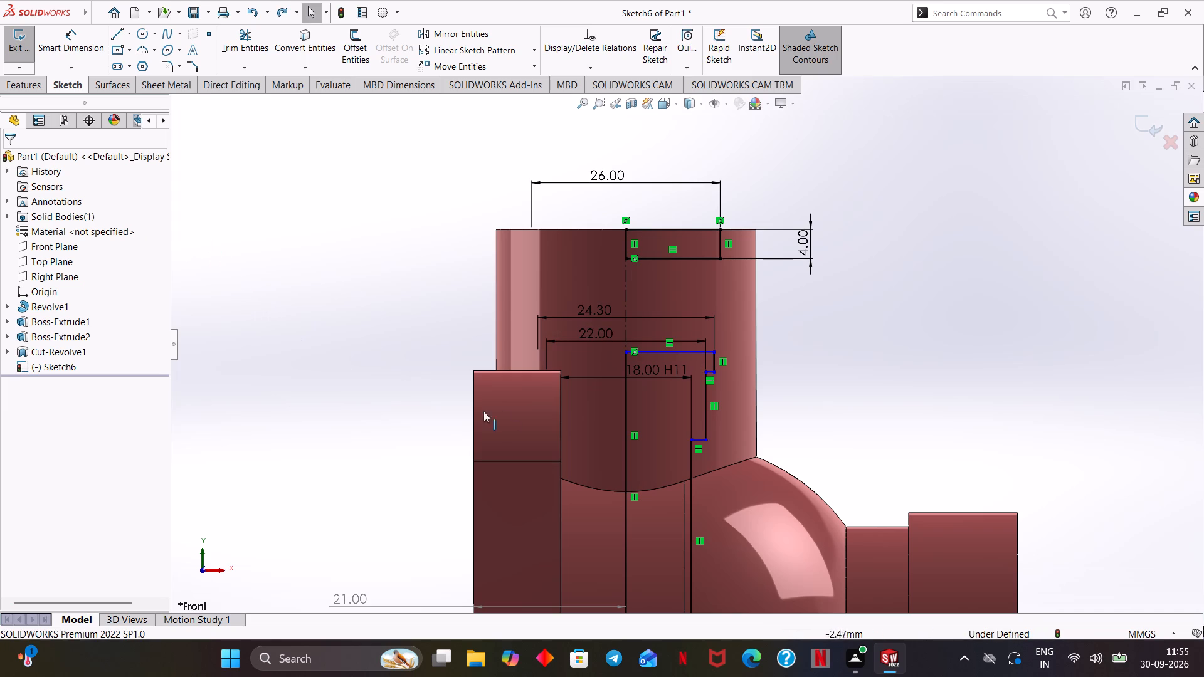
Give the 22 mm dimension a Fit tolerance with hole class H11 in linear display, and shift its text clear of the centerline.
{"action": "left_click", "coordinate": [589, 333]}
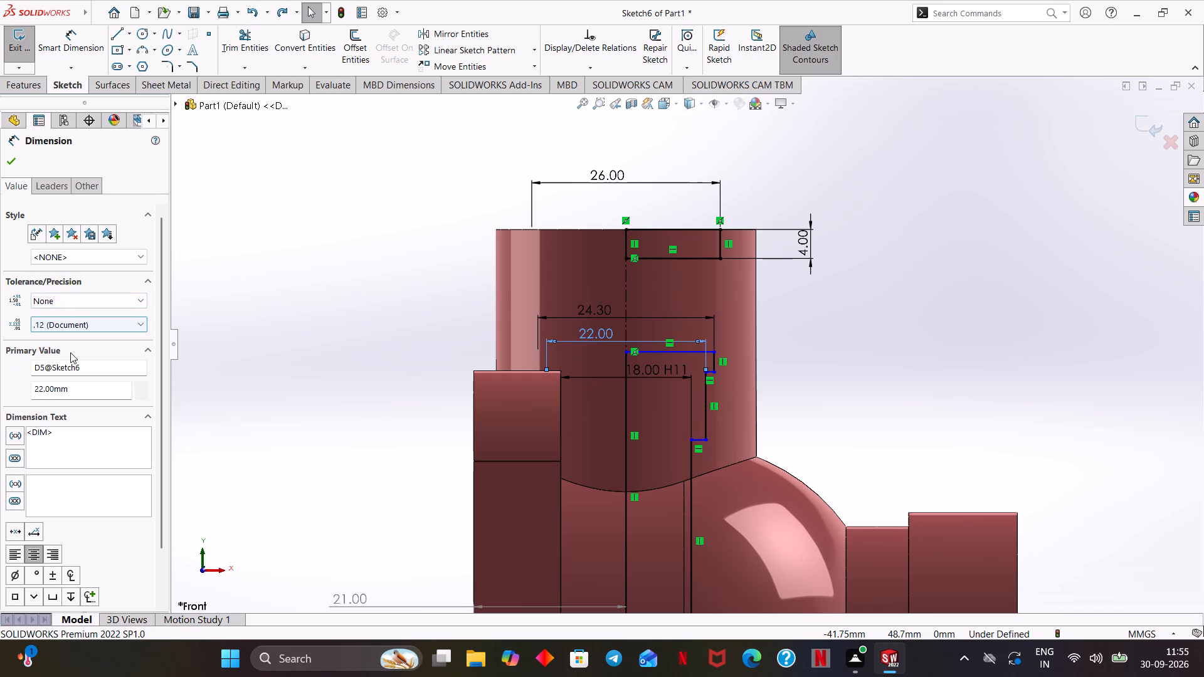
{"action": "left_click", "coordinate": [83, 297]}
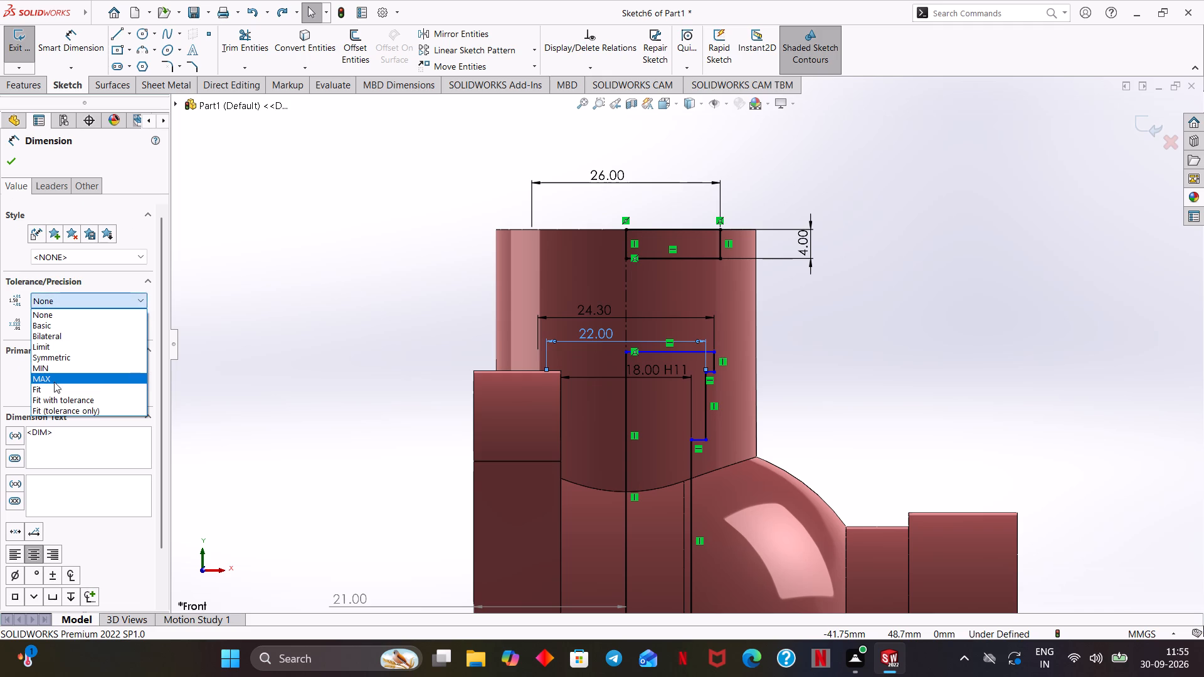
{"action": "left_click", "coordinate": [52, 385]}
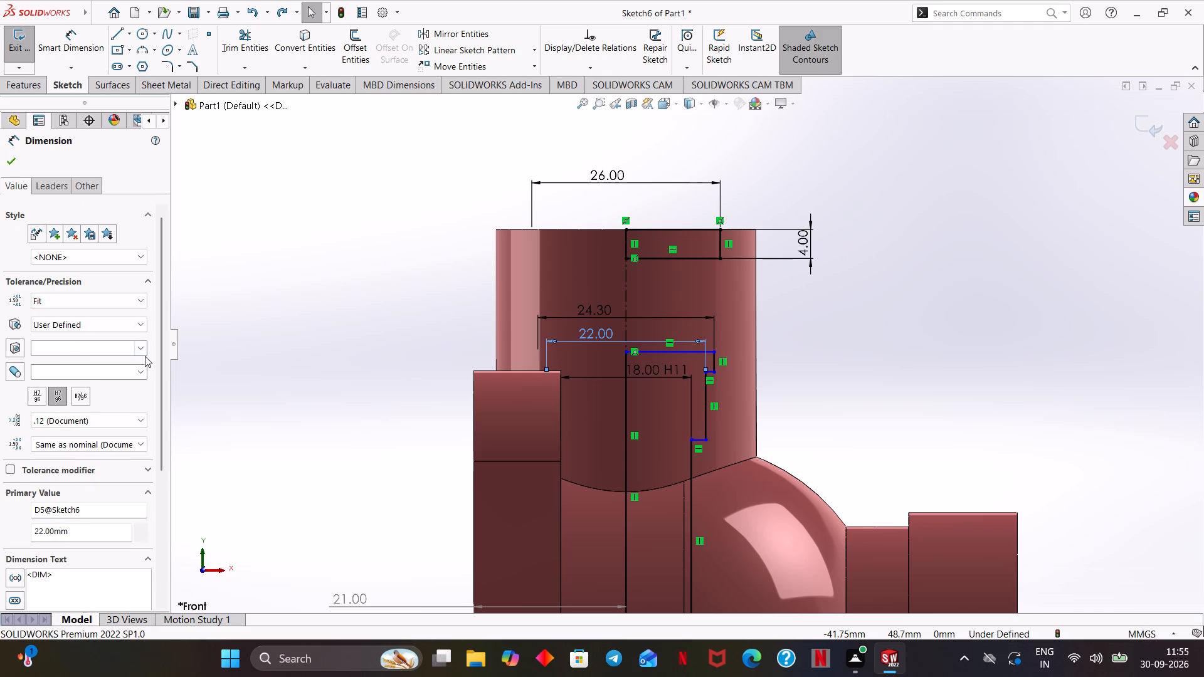
{"action": "left_click", "coordinate": [141, 347]}
{"action": "scroll", "coordinate": [45, 402], "scroll_direction": "down", "scroll_amount": 5}
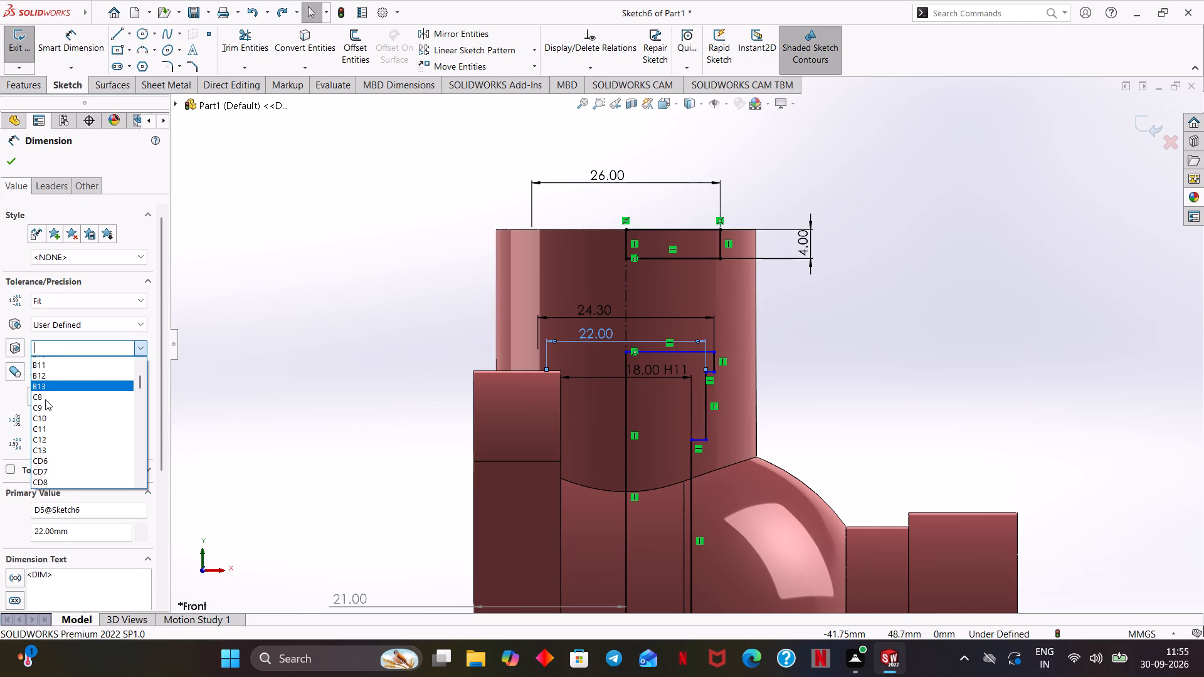
{"action": "scroll", "coordinate": [45, 399], "scroll_direction": "down", "scroll_amount": 17}
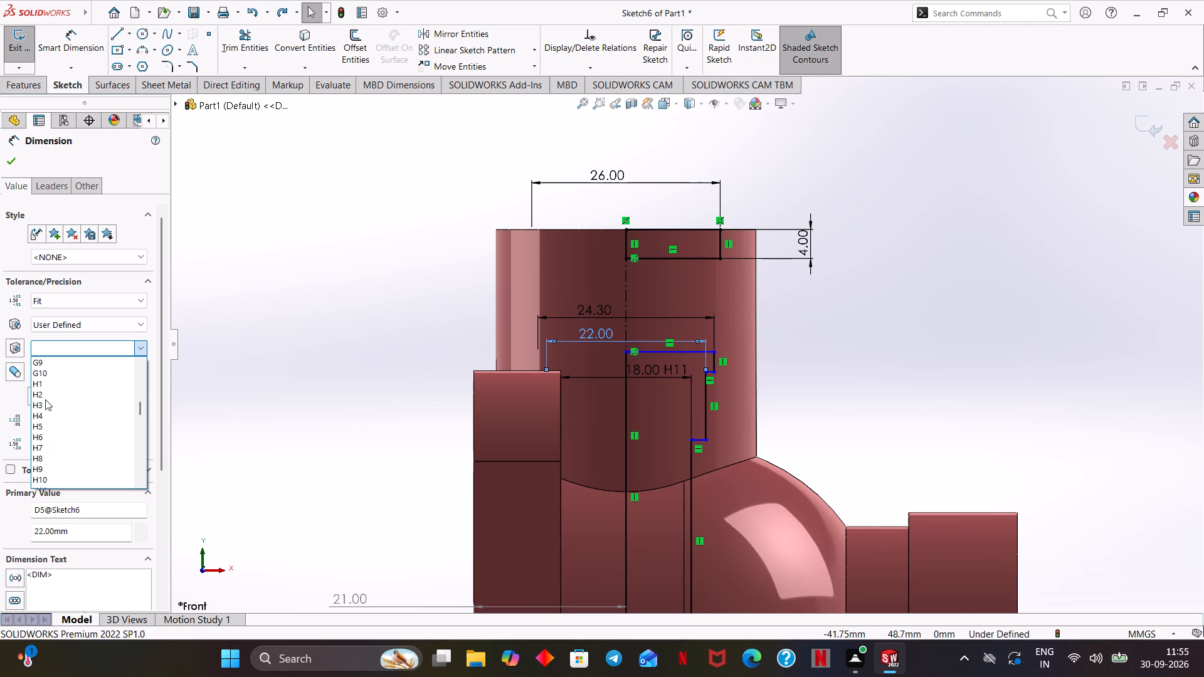
{"action": "left_click", "coordinate": [47, 383]}
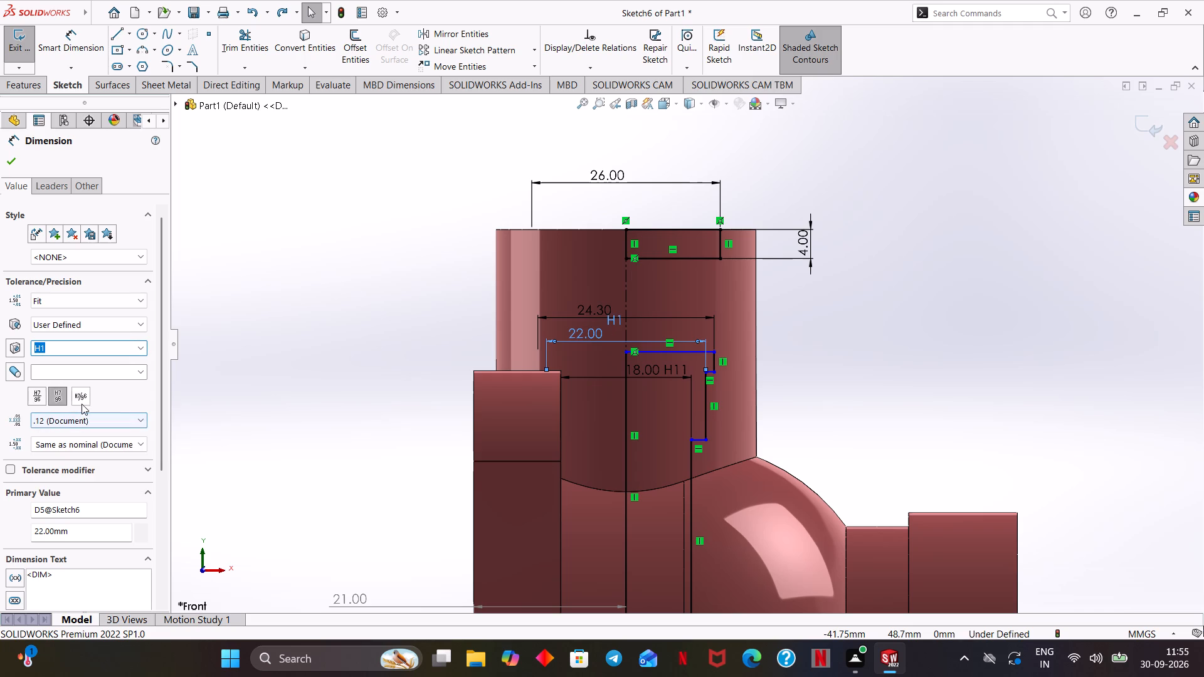
{"action": "left_click", "coordinate": [82, 398]}
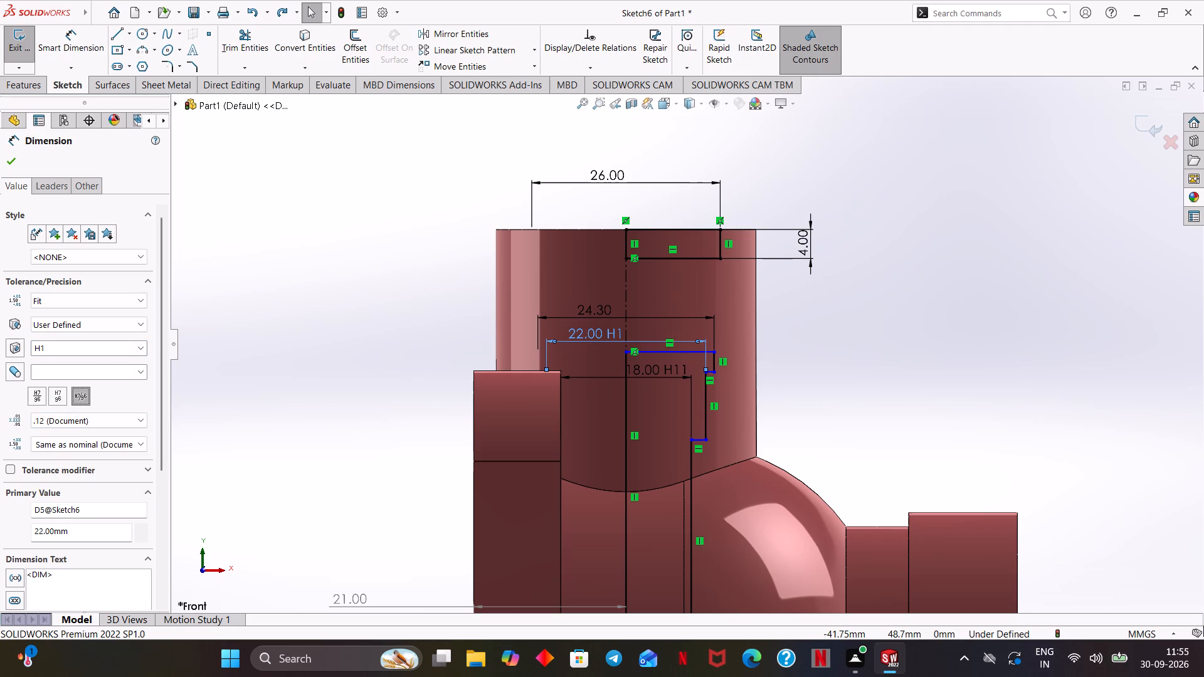
{"action": "left_click", "coordinate": [138, 347]}
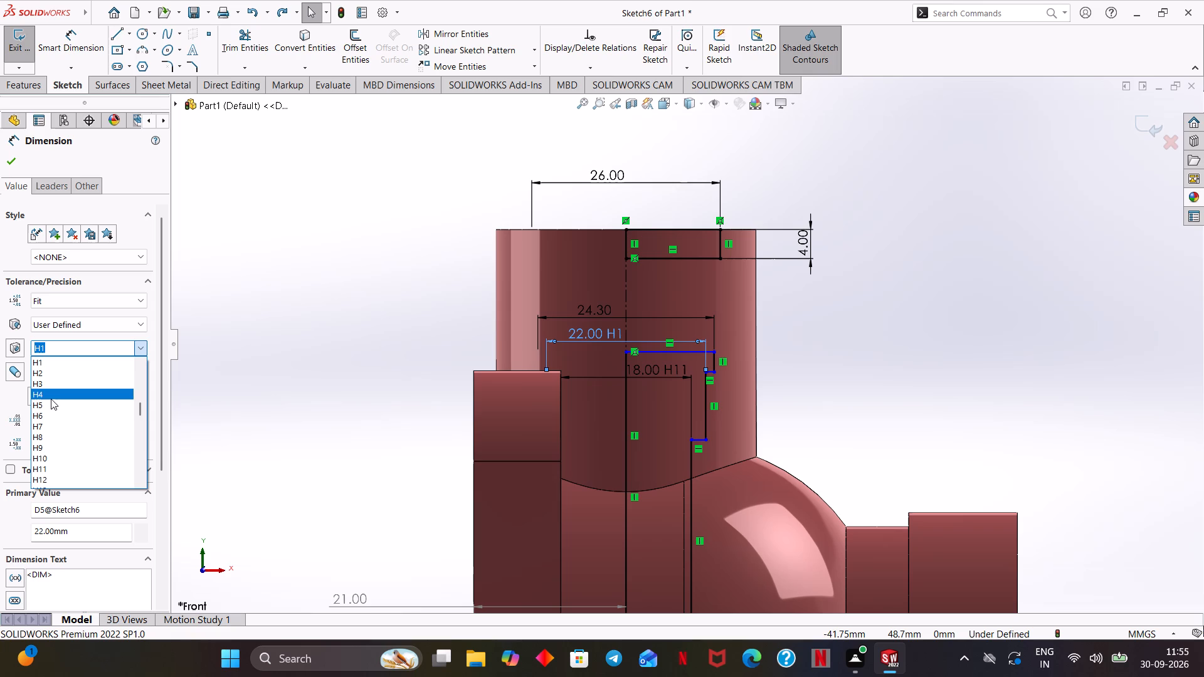
{"action": "left_click", "coordinate": [41, 464]}
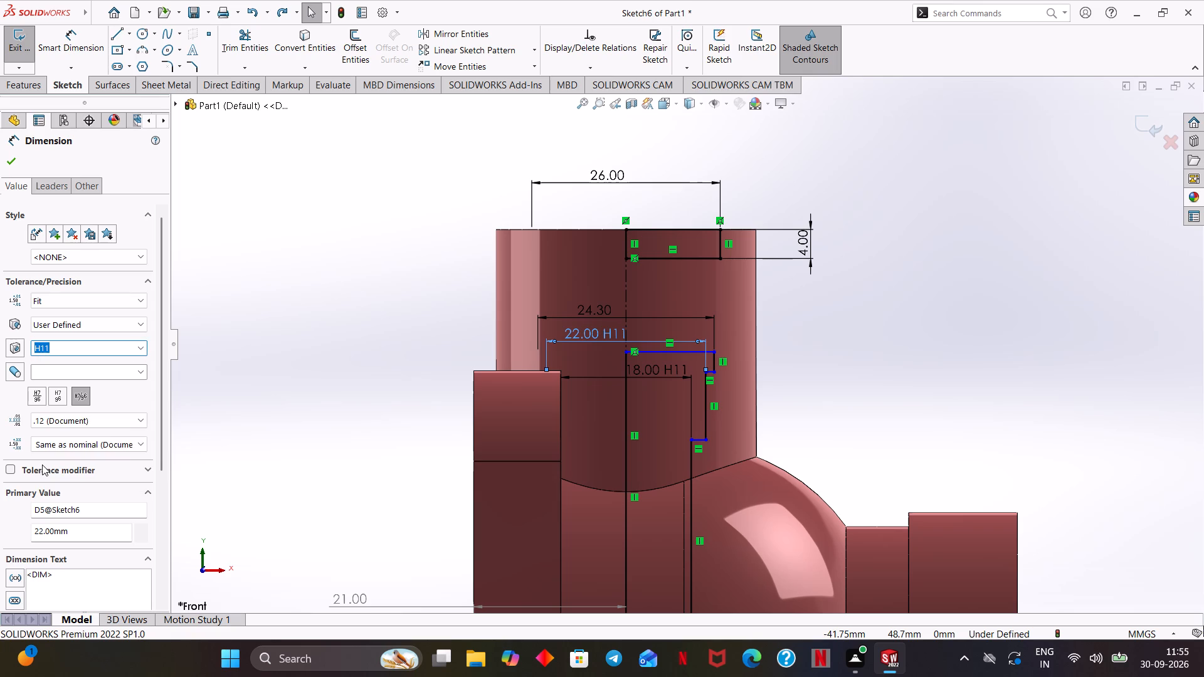
{"action": "left_click", "coordinate": [6, 162]}
{"action": "left_click_drag", "start_coordinate": [577, 327], "coordinate": [641, 326]}
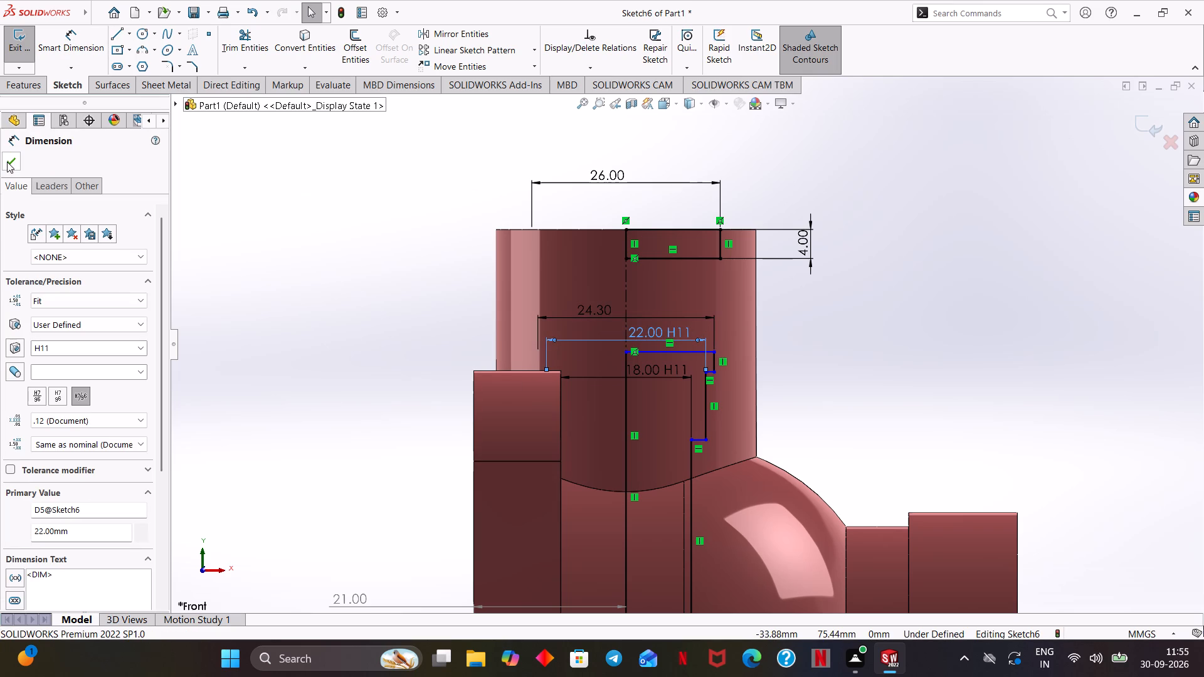
{"action": "left_click", "coordinate": [11, 156]}
Space out the 24.30, 22 and 18 mm dimensions vertically and move the 24.30 text clear of the centerline.
{"action": "left_click", "coordinate": [71, 52]}
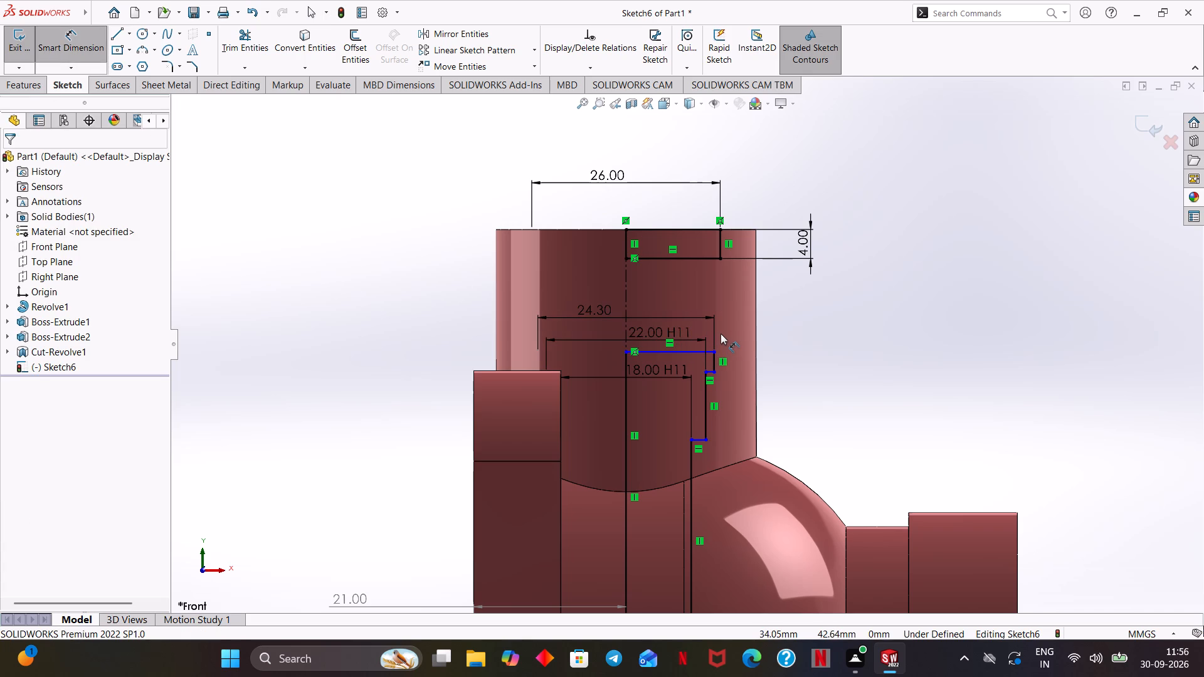
{"action": "scroll", "coordinate": [791, 325], "scroll_direction": "down", "scroll_amount": 1}
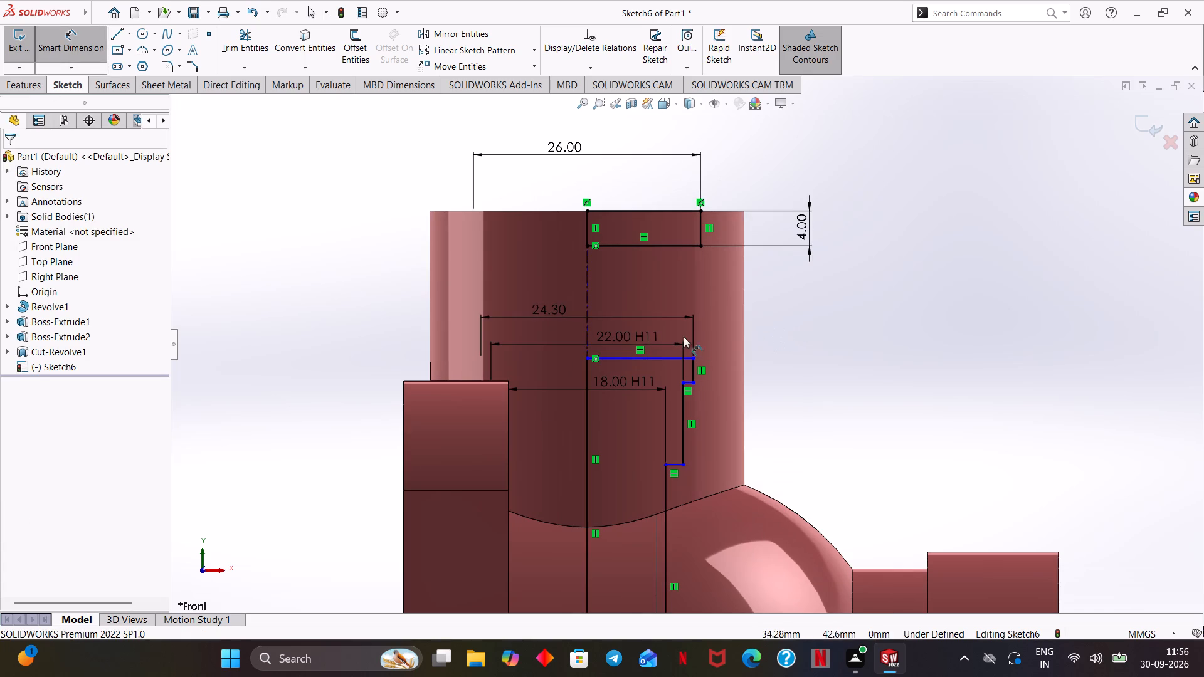
{"action": "left_click_drag", "start_coordinate": [548, 306], "coordinate": [630, 302]}
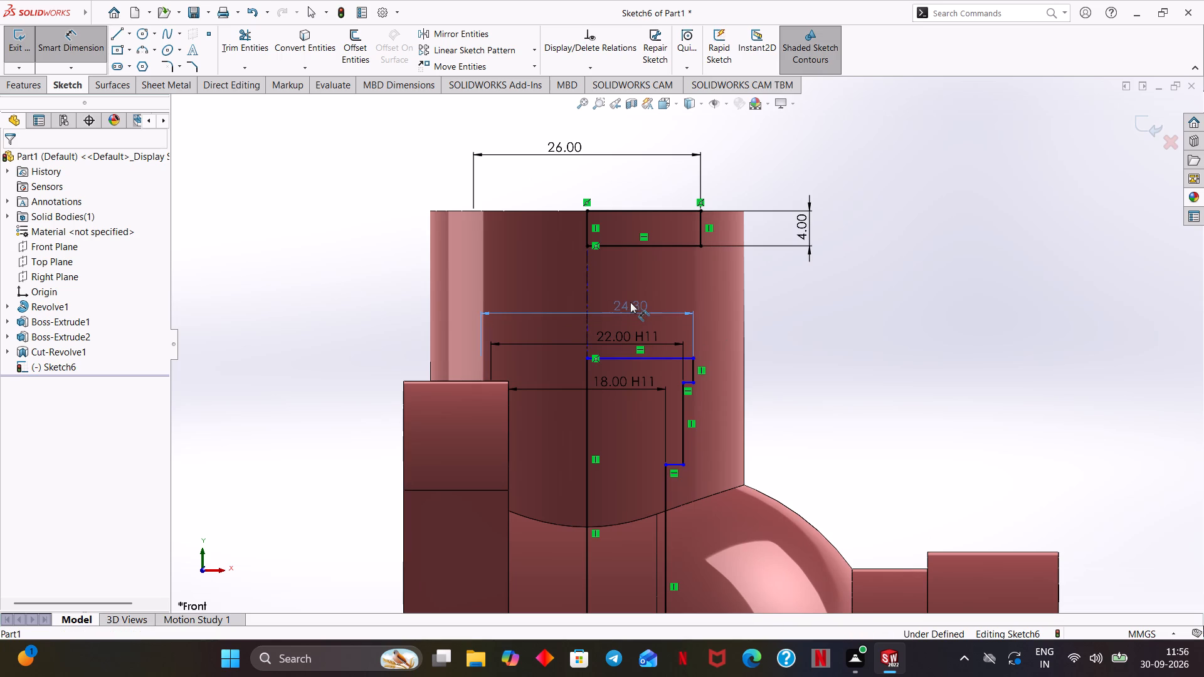
{"action": "left_click_drag", "start_coordinate": [630, 302], "coordinate": [628, 306]}
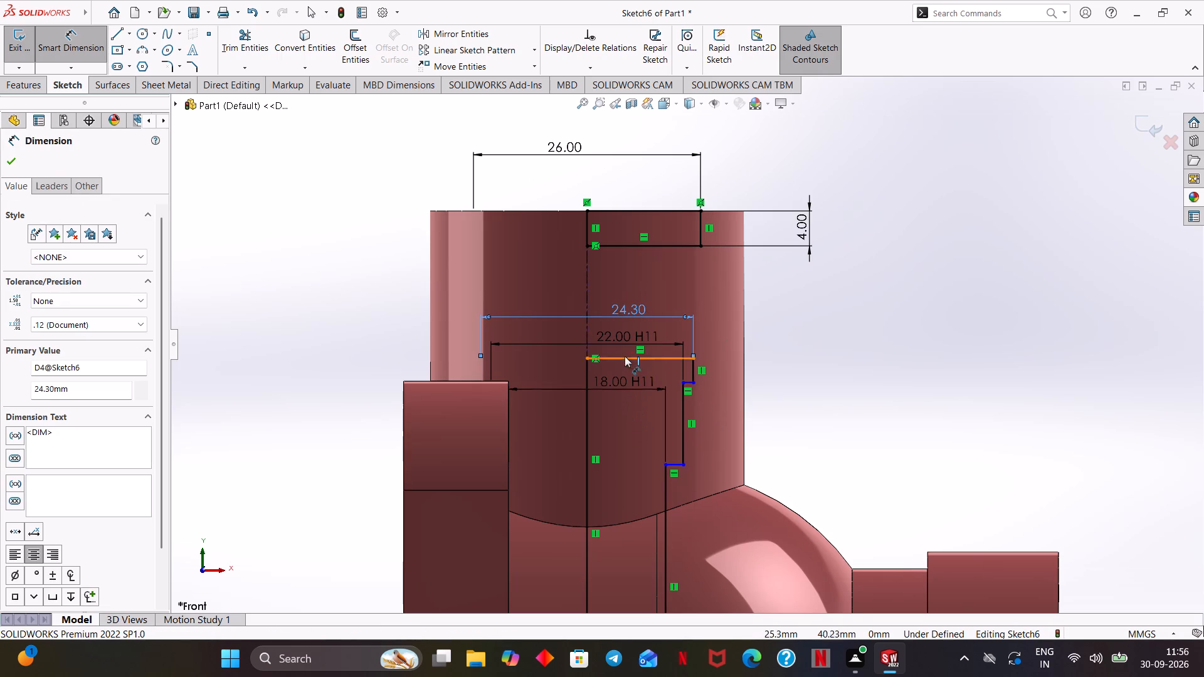
{"action": "left_click_drag", "start_coordinate": [623, 333], "coordinate": [623, 362]}
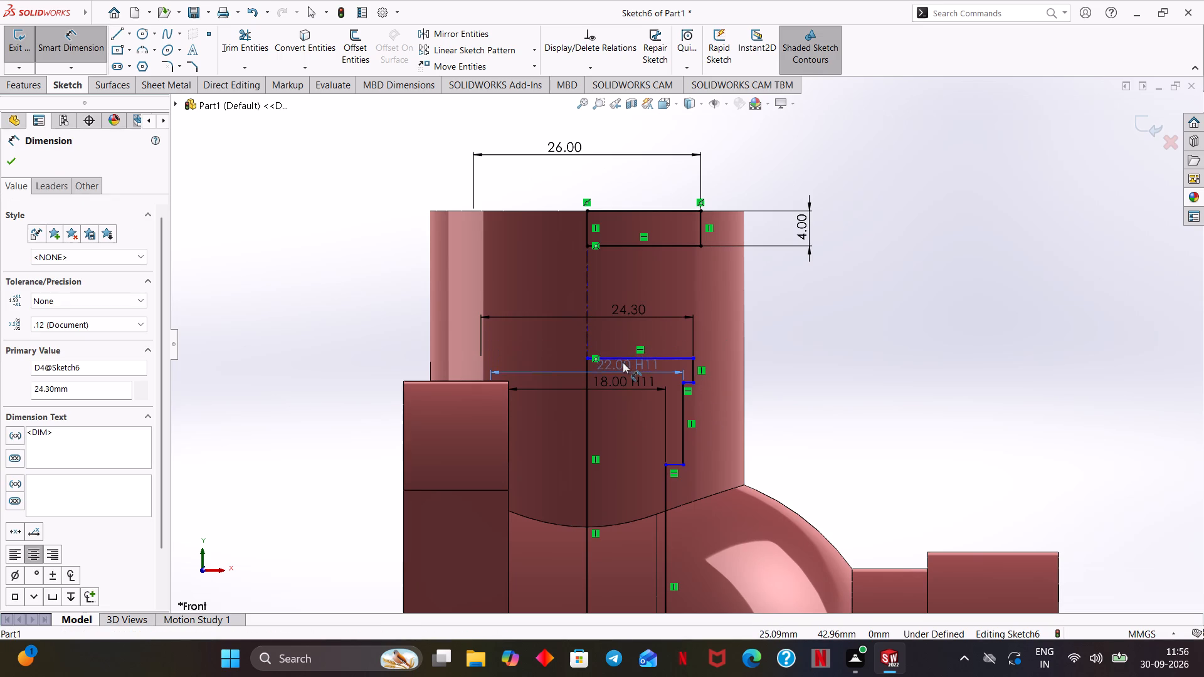
{"action": "left_click_drag", "start_coordinate": [623, 362], "coordinate": [623, 364]}
{"action": "left_click_drag", "start_coordinate": [613, 376], "coordinate": [615, 388]}
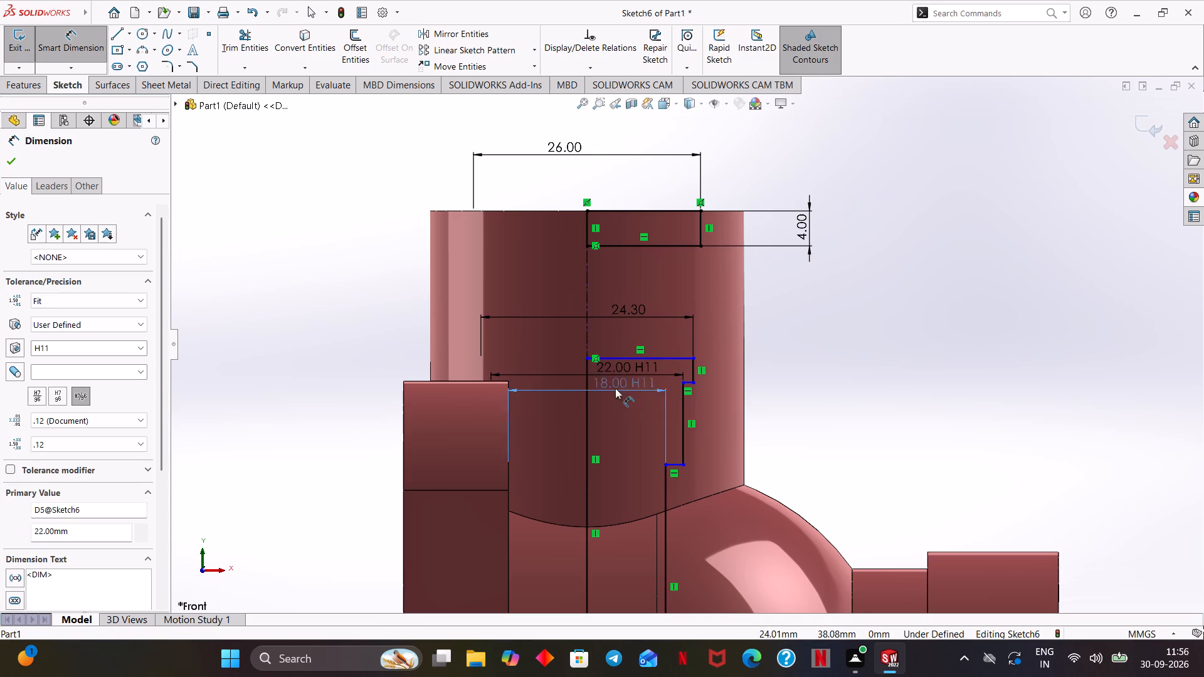
{"action": "left_click_drag", "start_coordinate": [615, 388], "coordinate": [616, 419]}
{"action": "left_click_drag", "start_coordinate": [616, 362], "coordinate": [618, 379]}
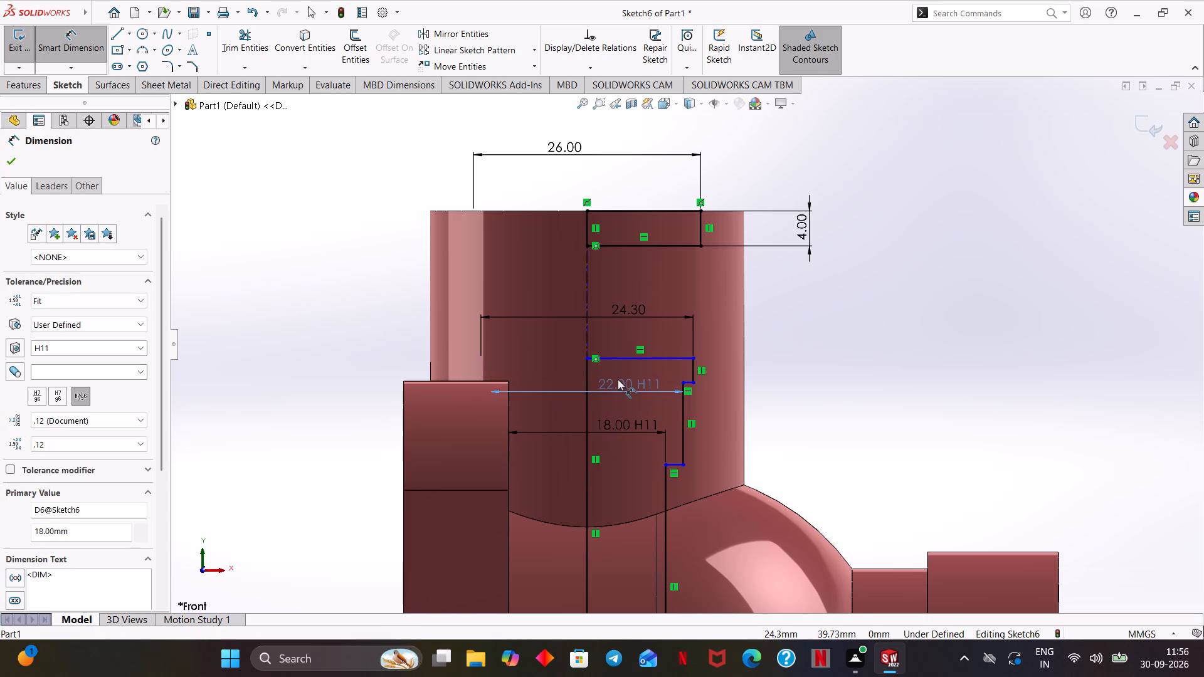
{"action": "left_click_drag", "start_coordinate": [618, 379], "coordinate": [616, 382]}
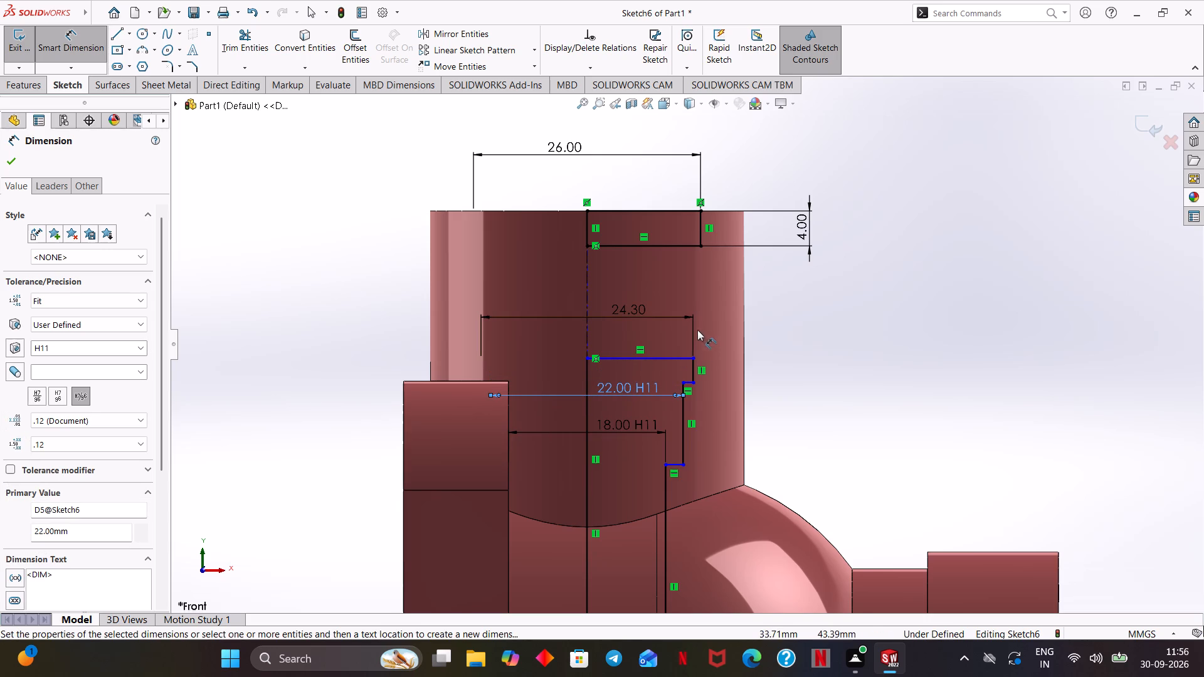
{"action": "left_click_drag", "start_coordinate": [625, 310], "coordinate": [625, 317]}
Dimension the short vertical line at the 24.30 mm wide upper step of the bore profile as 3 mm.
{"action": "left_click", "coordinate": [693, 368]}
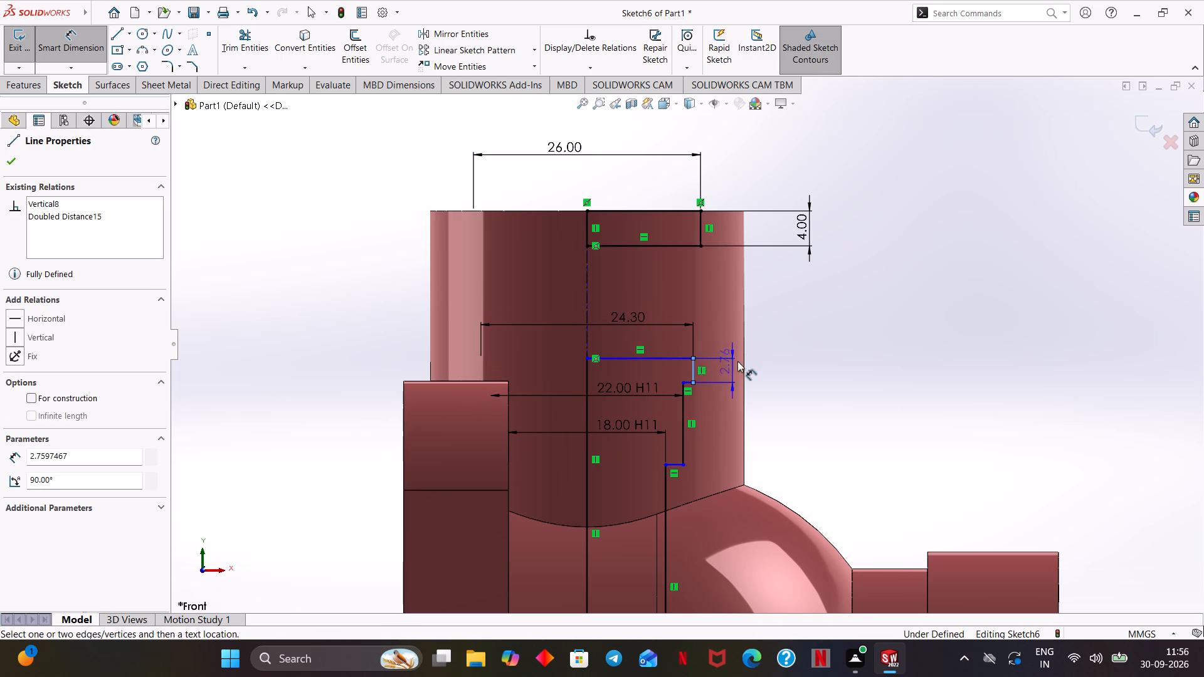
{"action": "left_click", "coordinate": [773, 368]}
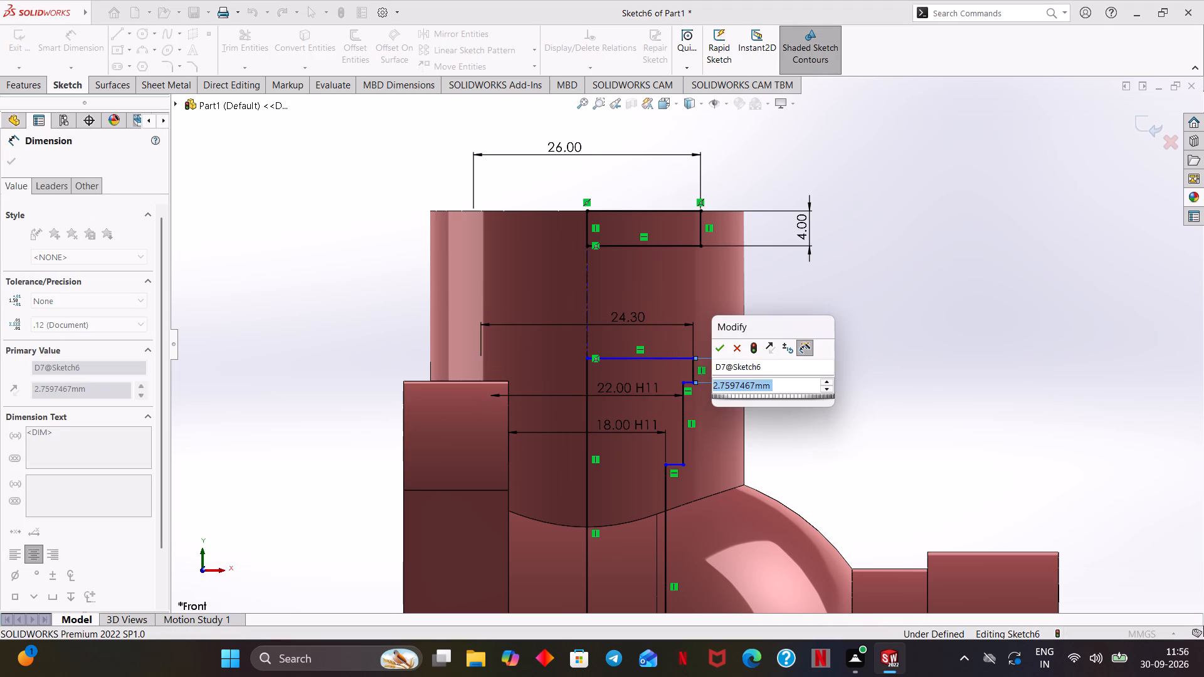
{"action": "key", "text": "3"}
{"action": "key", "text": "Return"}
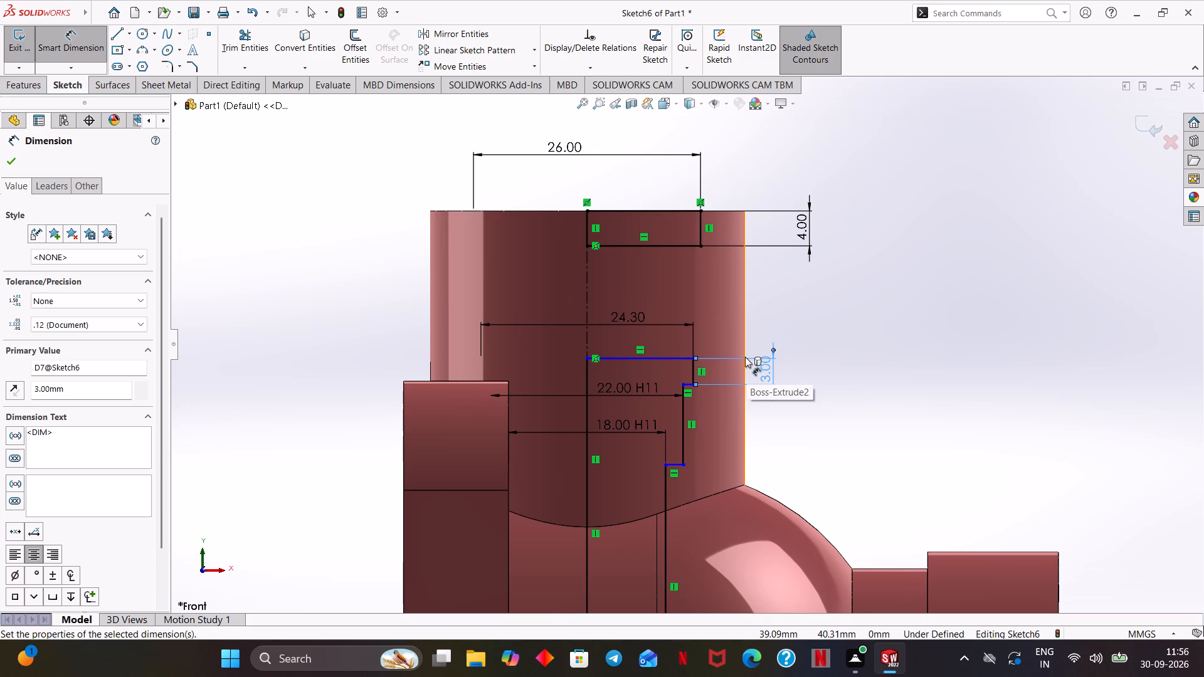
Dimension the vertical line of the 22 mm bore section as 13 mm.
{"action": "scroll", "coordinate": [744, 356], "scroll_direction": "down", "scroll_amount": 1}
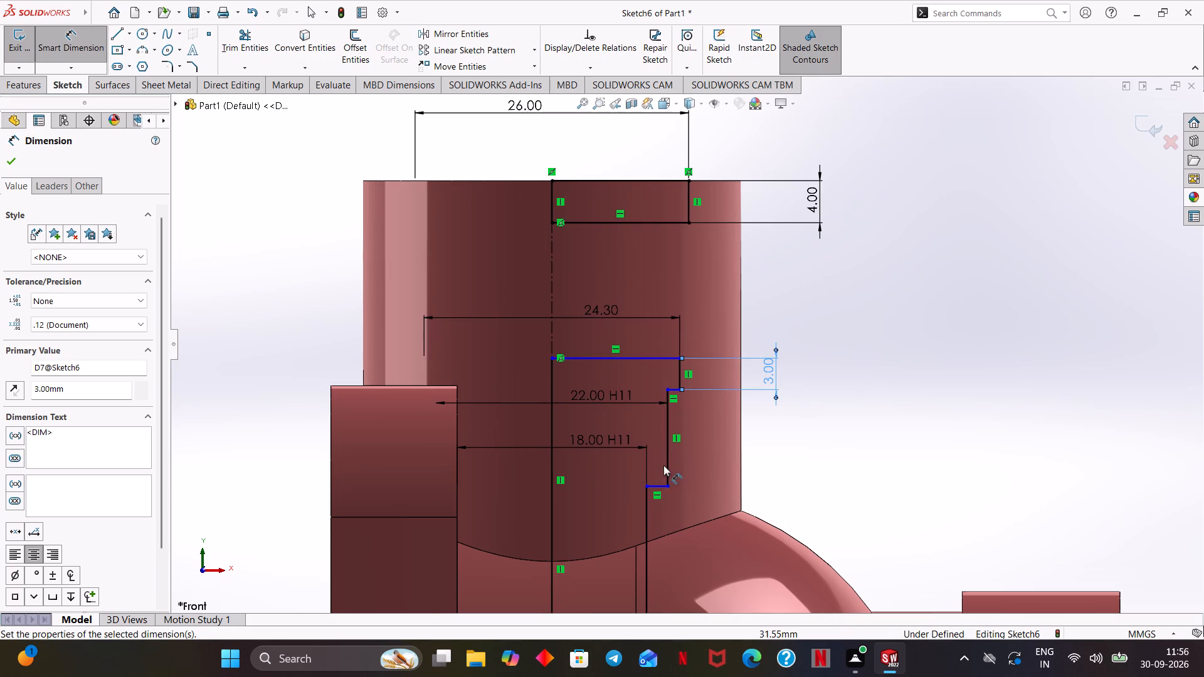
{"action": "left_click", "coordinate": [667, 460]}
{"action": "left_click", "coordinate": [771, 468]}
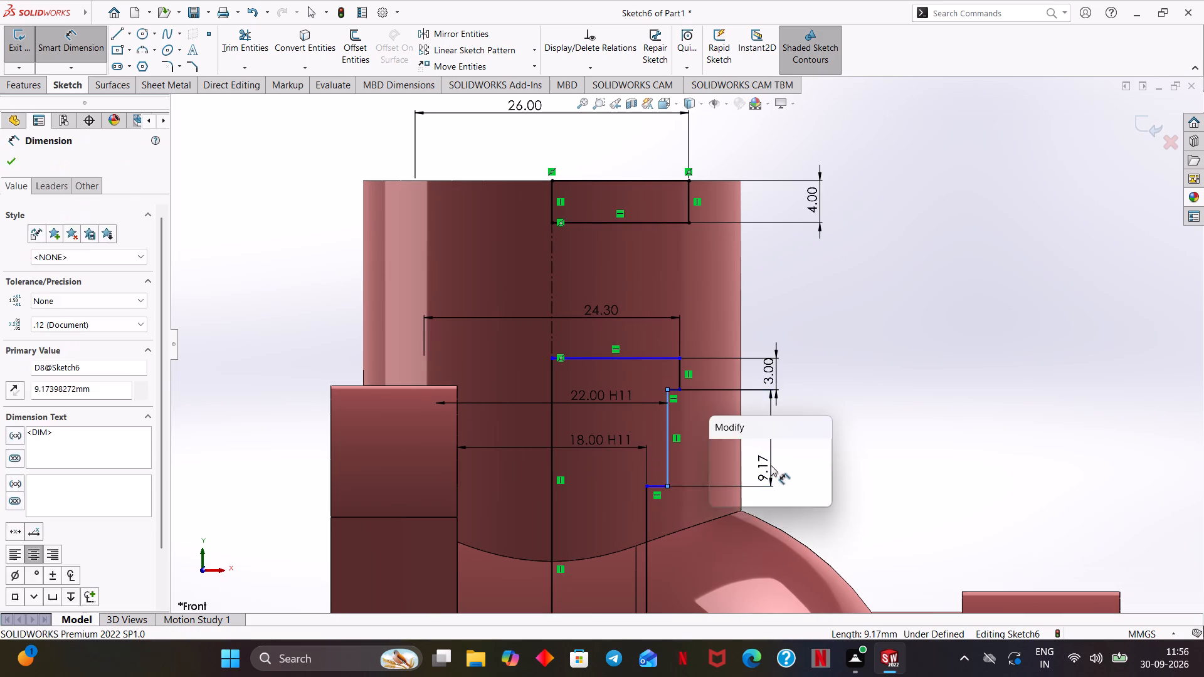
{"action": "type", "text": "13"}
{"action": "key", "text": "Return"}
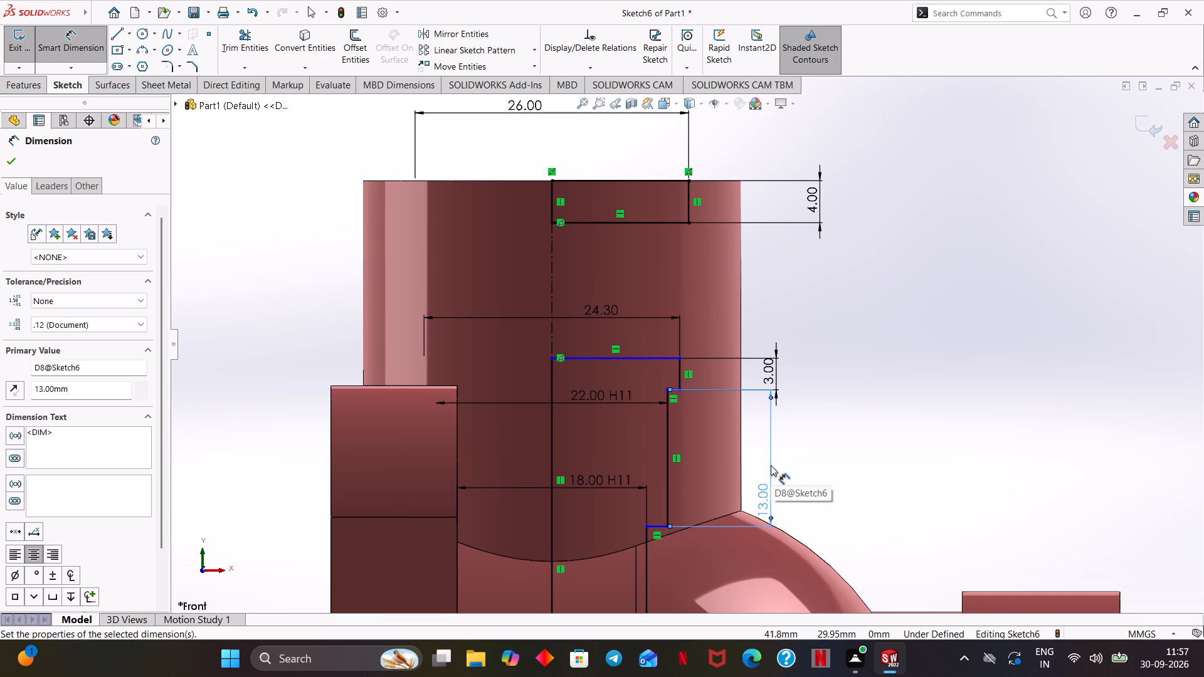
Dimension the distance from the branch's top edge to the ledge between the 22 and 18 mm bores as 29 mm.
{"action": "left_click", "coordinate": [660, 524]}
{"action": "left_click", "coordinate": [667, 179]}
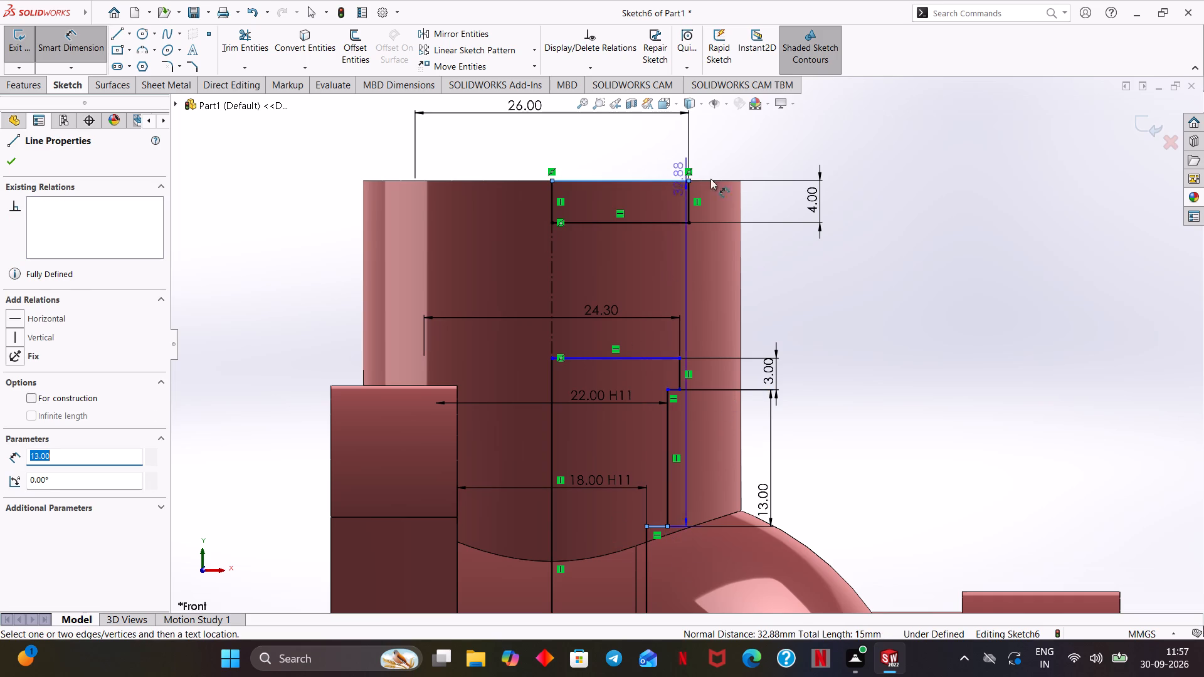
{"action": "left_click", "coordinate": [872, 236]}
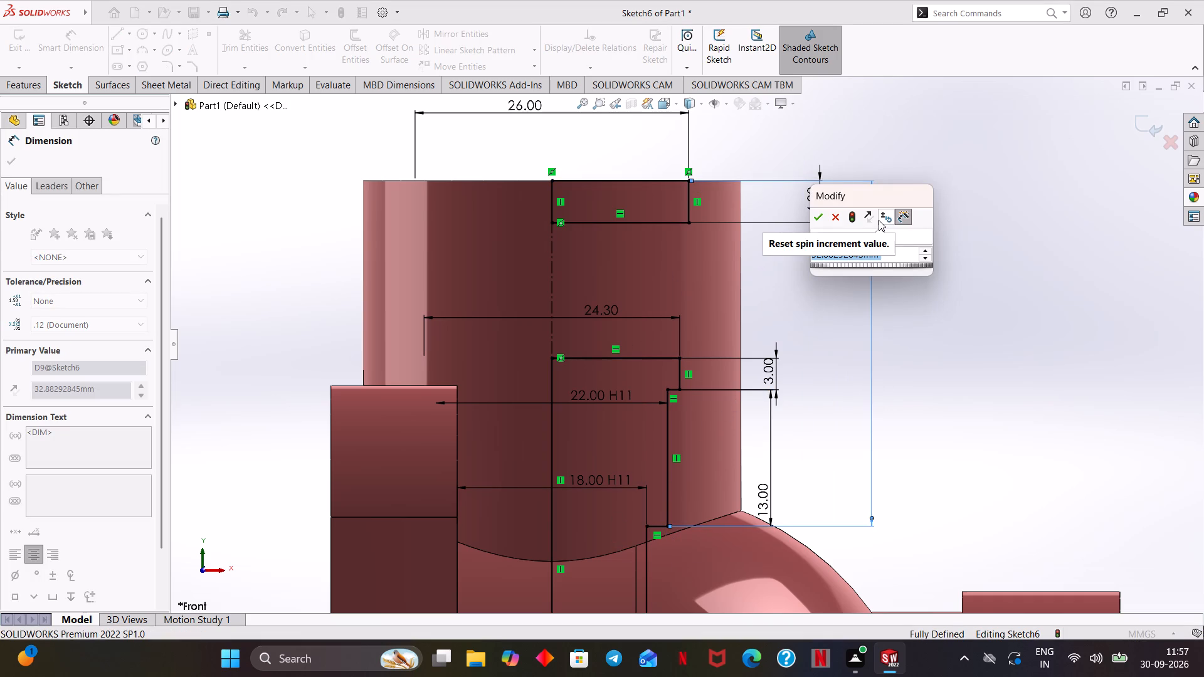
{"action": "type", "text": "29"}
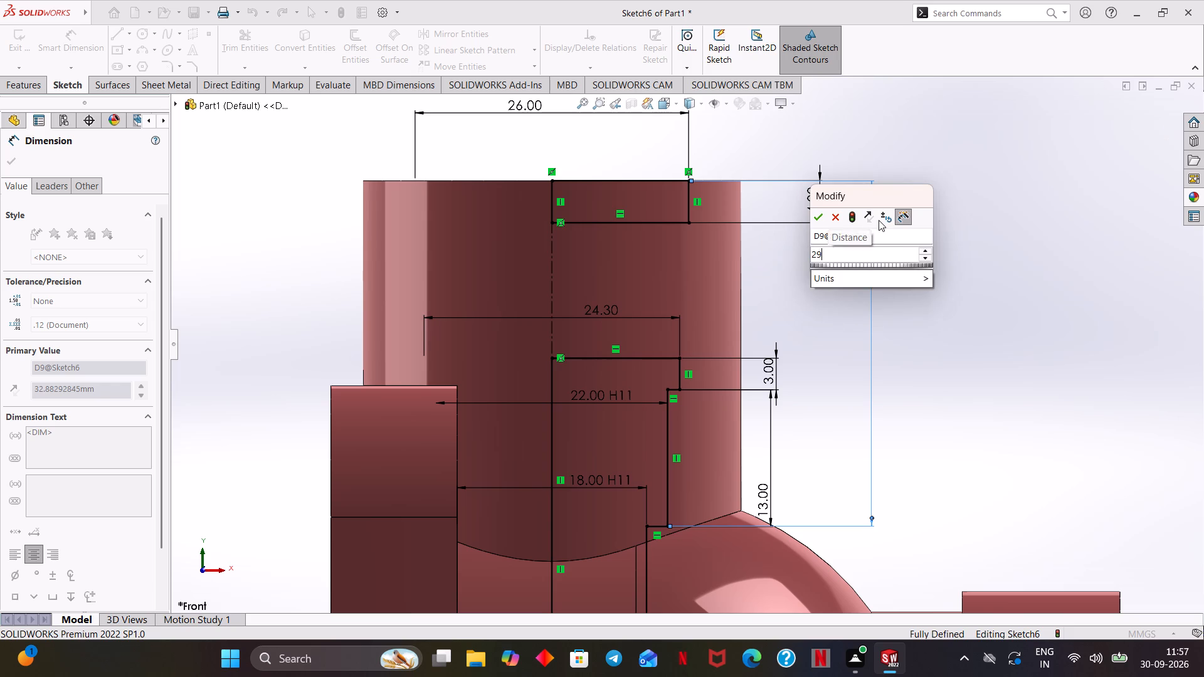
{"action": "key", "text": "Return"}
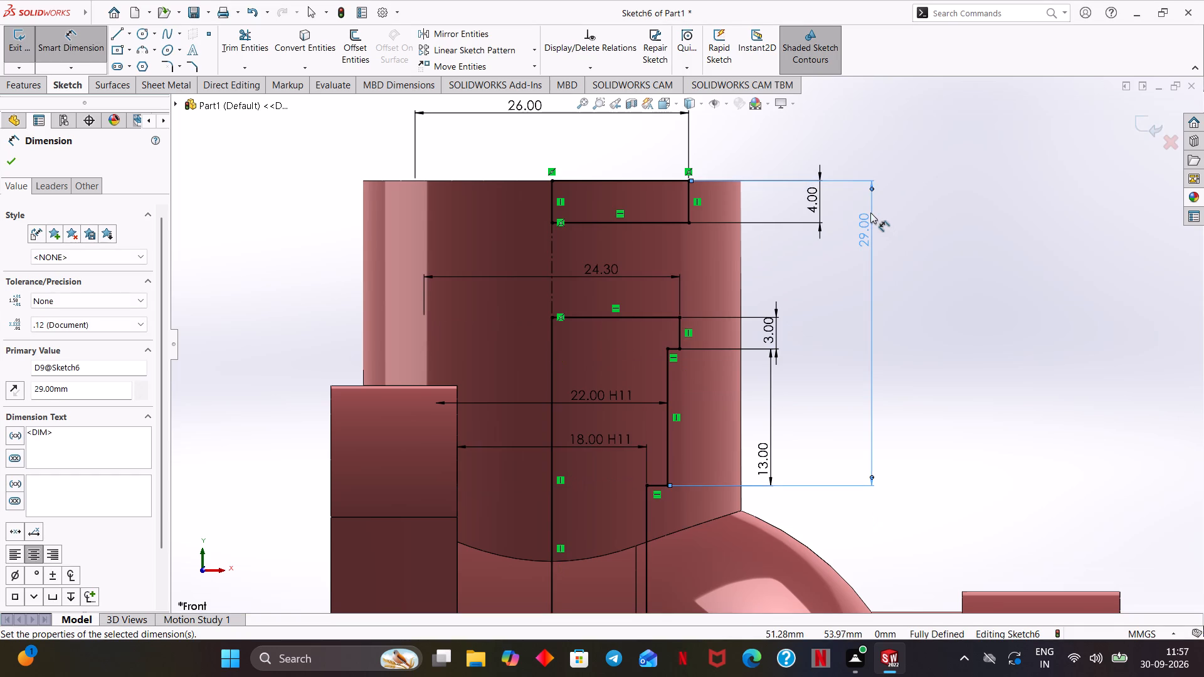
Move the 29 mm dimension's text down to about the middle of its dimension line and finish dimensioning.
{"action": "left_click_drag", "start_coordinate": [862, 231], "coordinate": [841, 391]}
{"action": "scroll", "coordinate": [944, 382], "scroll_direction": "down", "scroll_amount": 1}
{"action": "scroll", "coordinate": [946, 382], "scroll_direction": "up", "scroll_amount": 3}
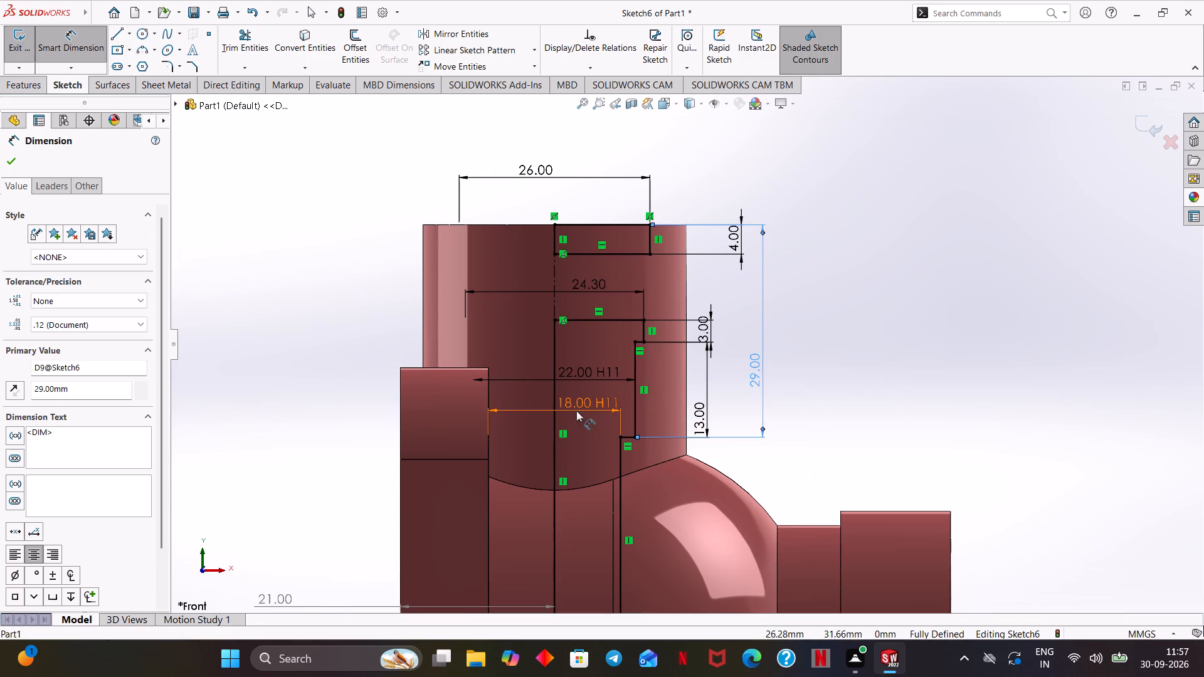
{"action": "left_click", "coordinate": [9, 159]}
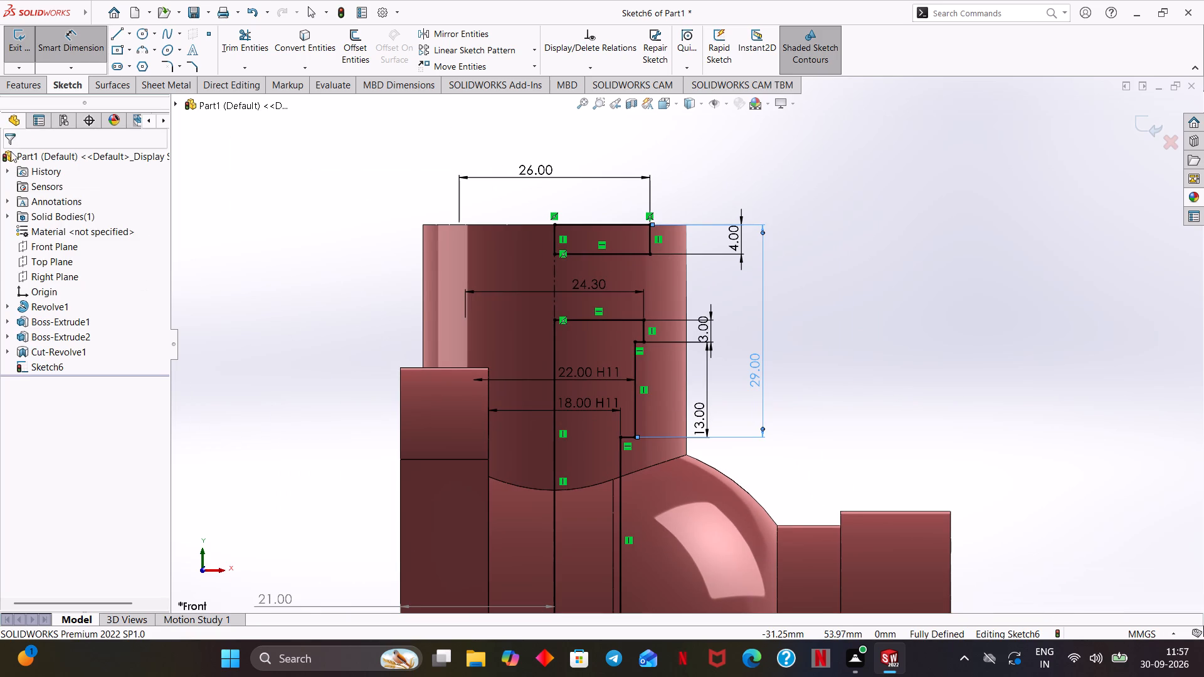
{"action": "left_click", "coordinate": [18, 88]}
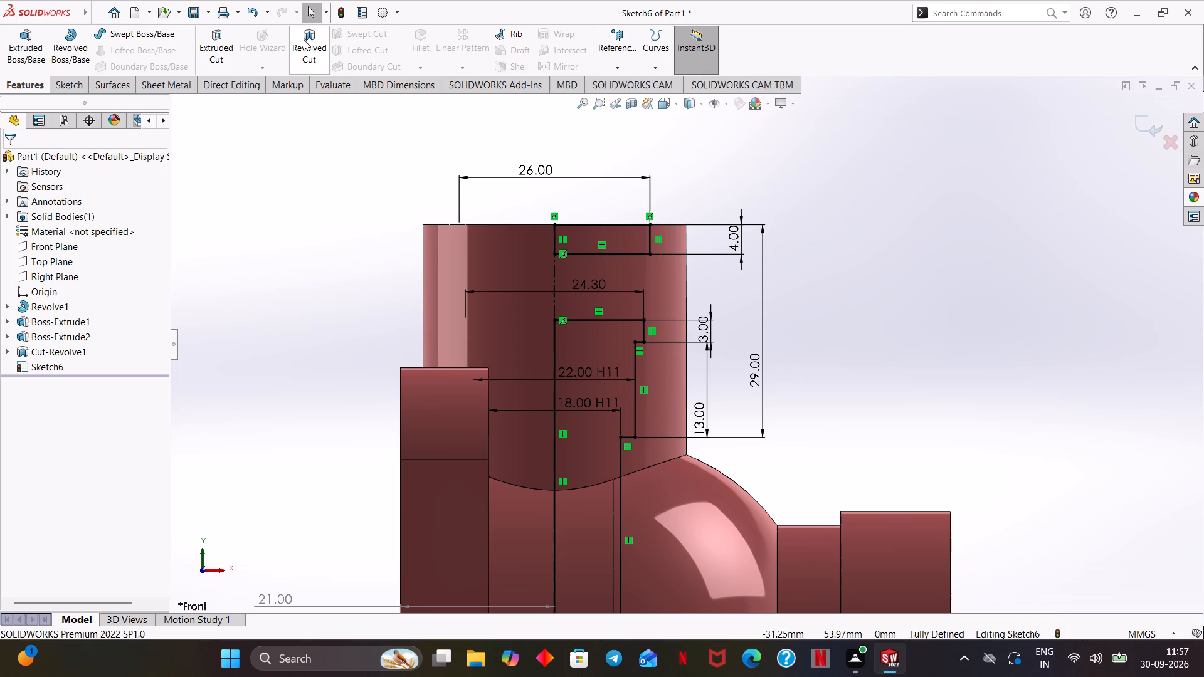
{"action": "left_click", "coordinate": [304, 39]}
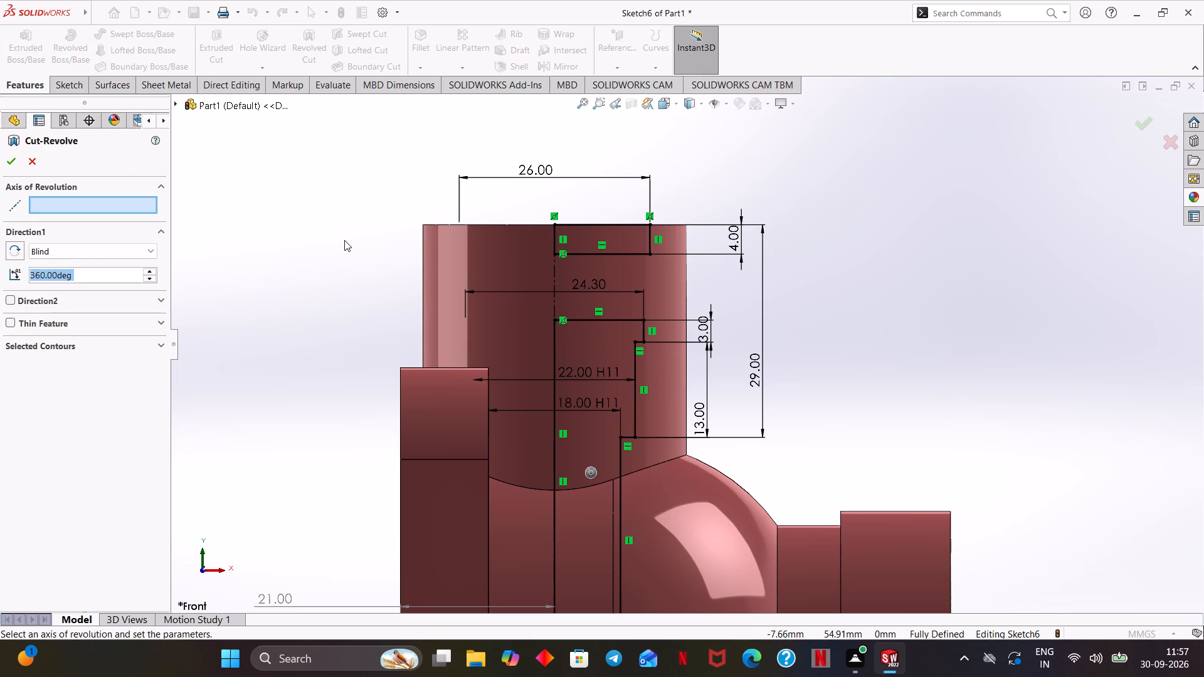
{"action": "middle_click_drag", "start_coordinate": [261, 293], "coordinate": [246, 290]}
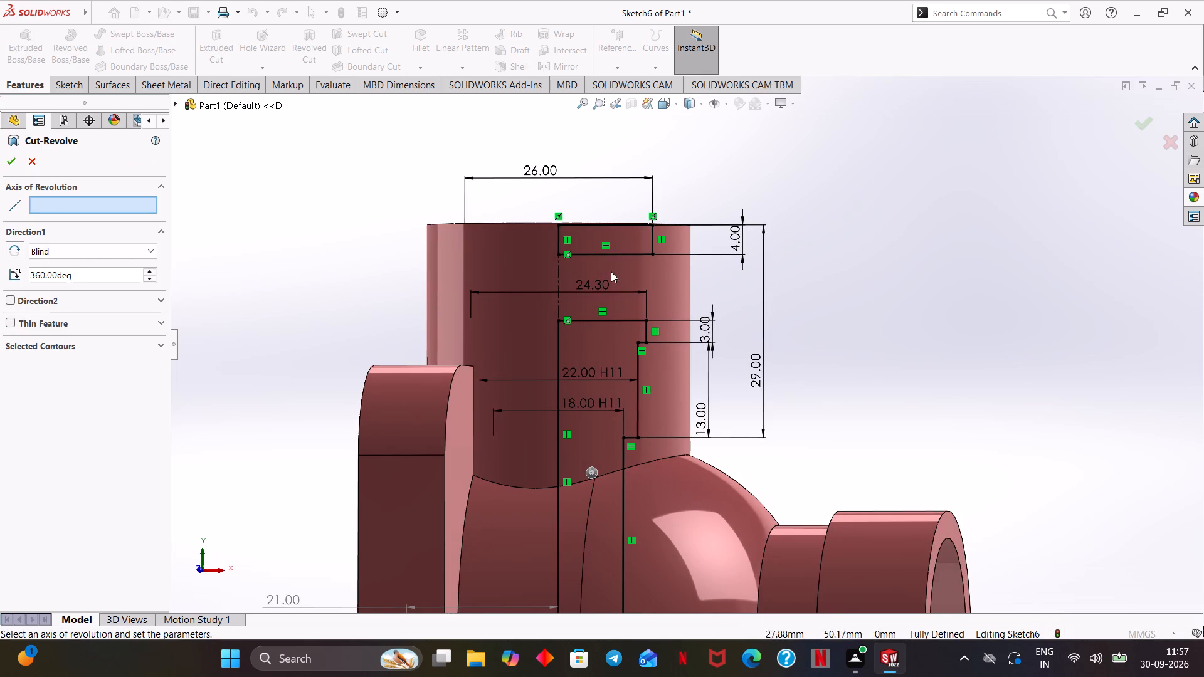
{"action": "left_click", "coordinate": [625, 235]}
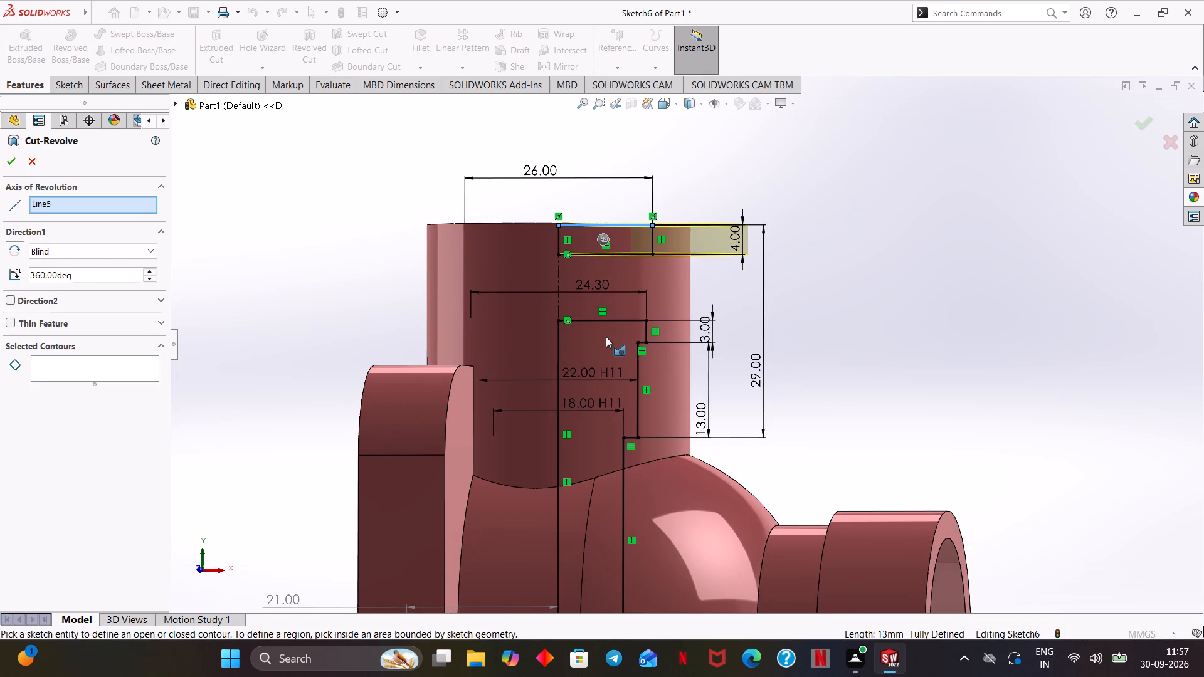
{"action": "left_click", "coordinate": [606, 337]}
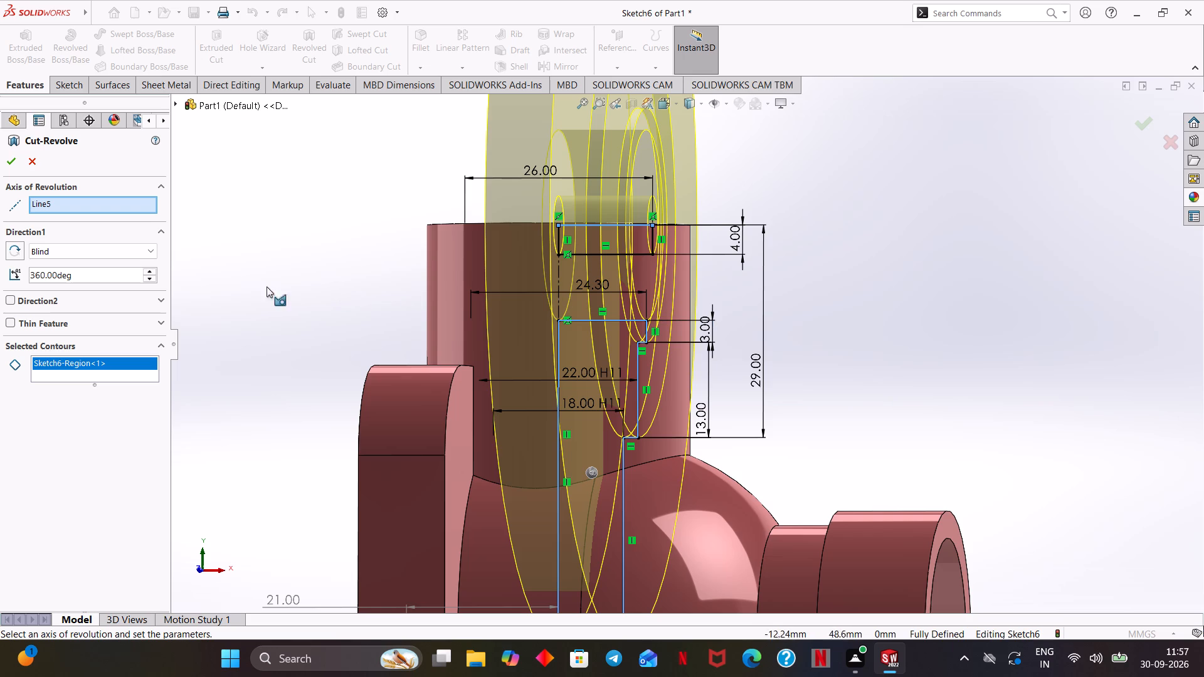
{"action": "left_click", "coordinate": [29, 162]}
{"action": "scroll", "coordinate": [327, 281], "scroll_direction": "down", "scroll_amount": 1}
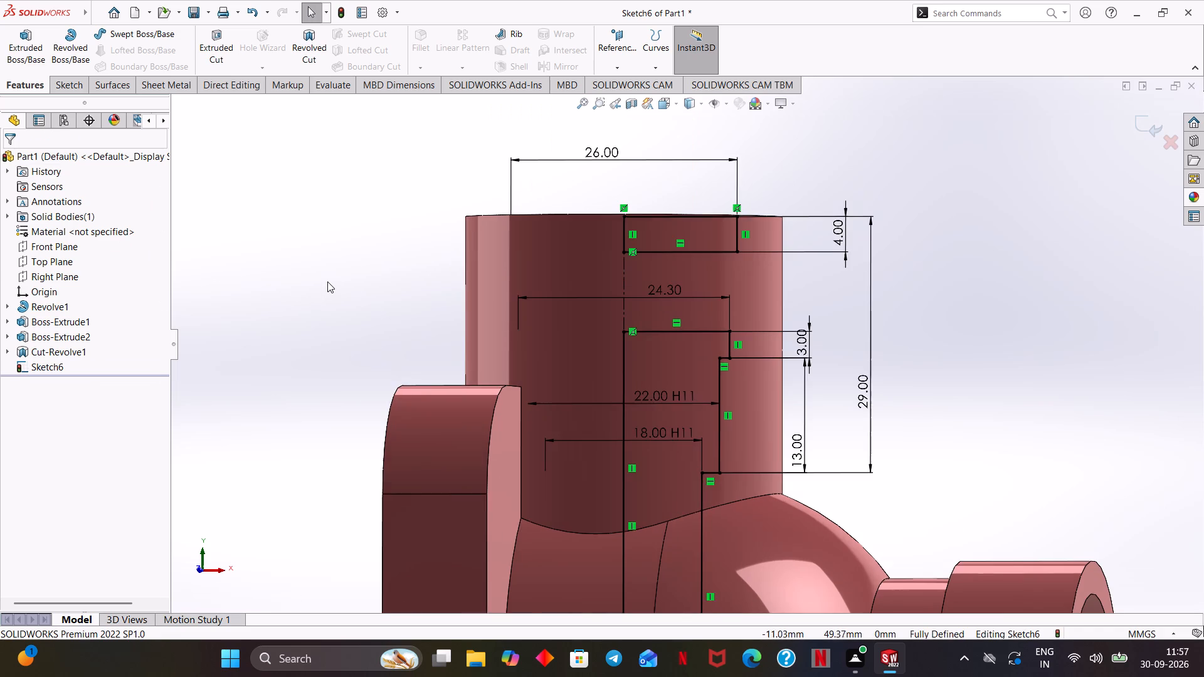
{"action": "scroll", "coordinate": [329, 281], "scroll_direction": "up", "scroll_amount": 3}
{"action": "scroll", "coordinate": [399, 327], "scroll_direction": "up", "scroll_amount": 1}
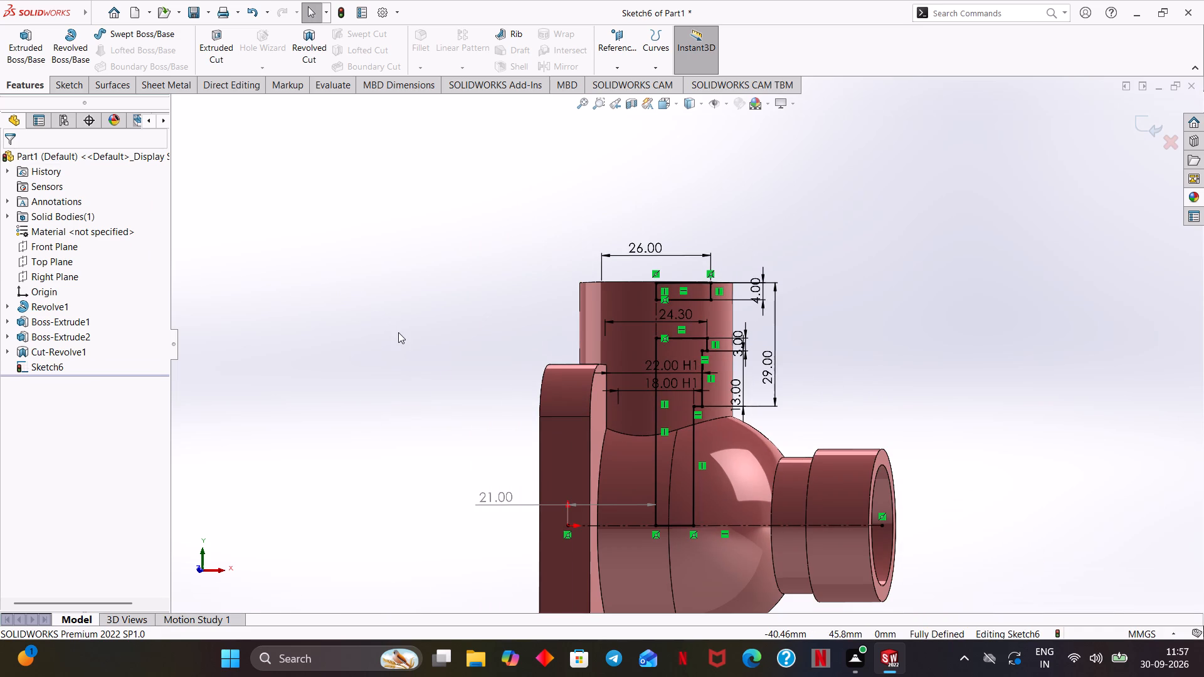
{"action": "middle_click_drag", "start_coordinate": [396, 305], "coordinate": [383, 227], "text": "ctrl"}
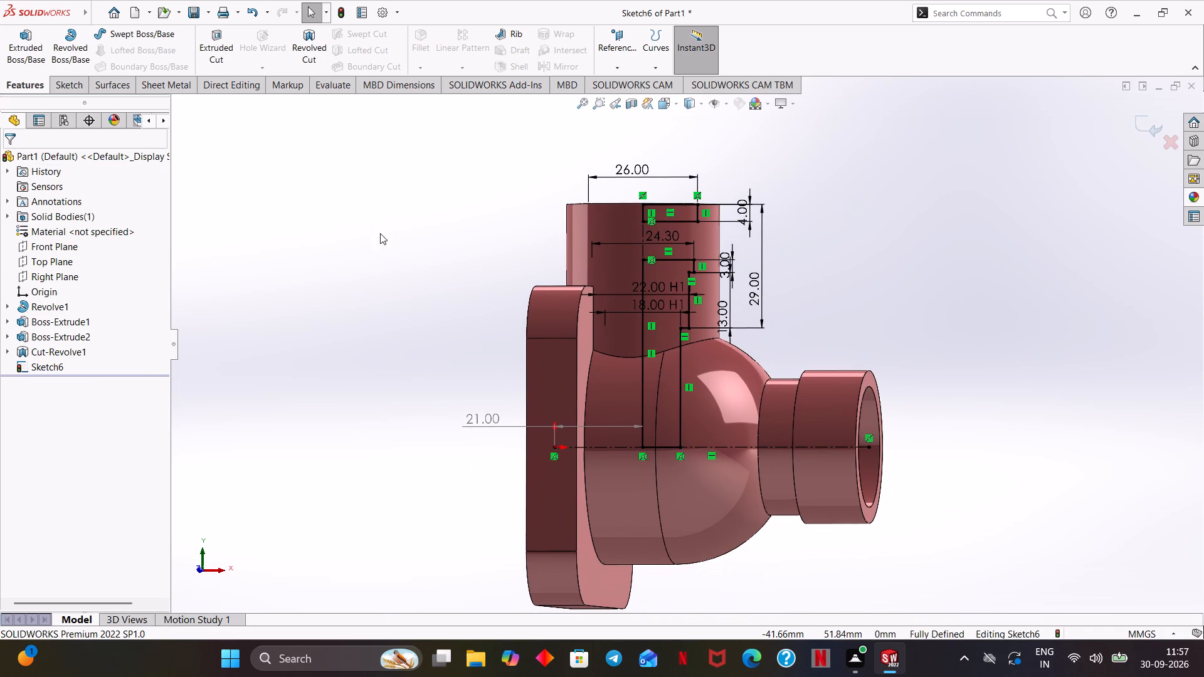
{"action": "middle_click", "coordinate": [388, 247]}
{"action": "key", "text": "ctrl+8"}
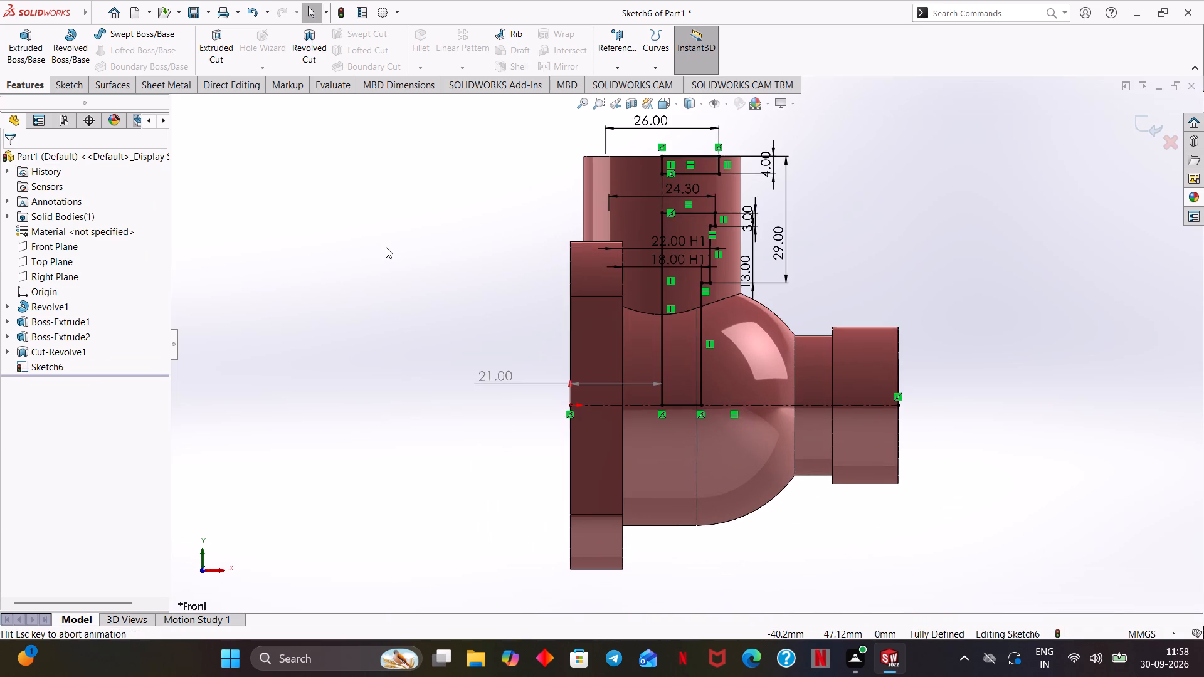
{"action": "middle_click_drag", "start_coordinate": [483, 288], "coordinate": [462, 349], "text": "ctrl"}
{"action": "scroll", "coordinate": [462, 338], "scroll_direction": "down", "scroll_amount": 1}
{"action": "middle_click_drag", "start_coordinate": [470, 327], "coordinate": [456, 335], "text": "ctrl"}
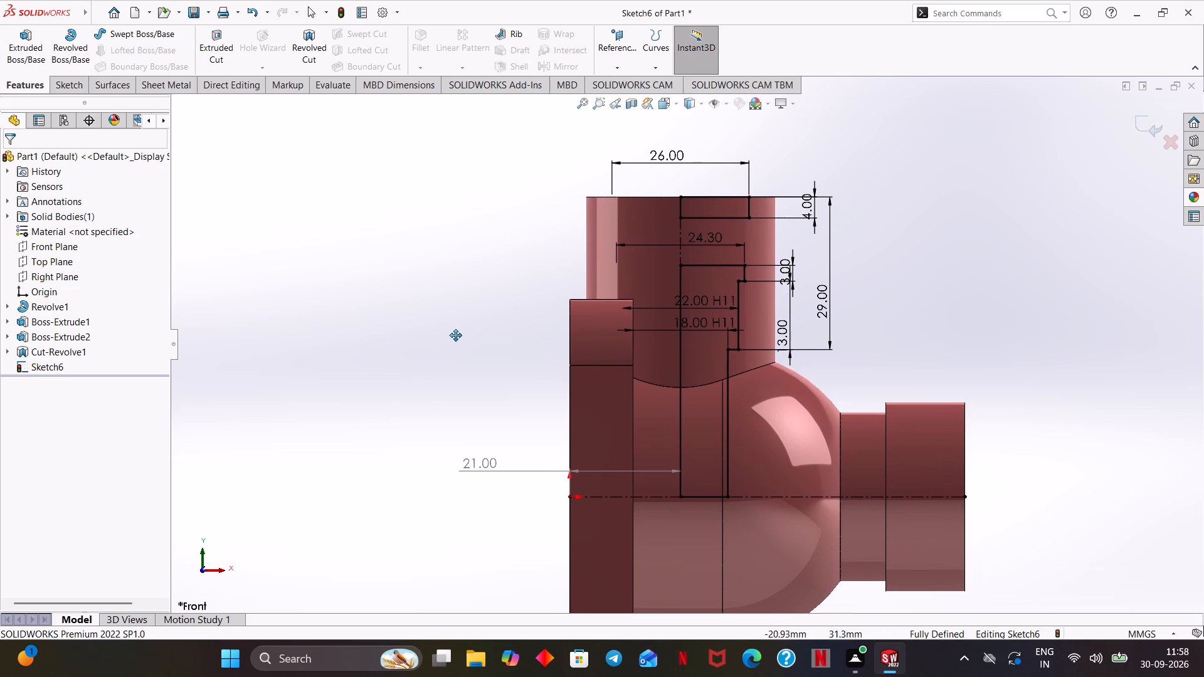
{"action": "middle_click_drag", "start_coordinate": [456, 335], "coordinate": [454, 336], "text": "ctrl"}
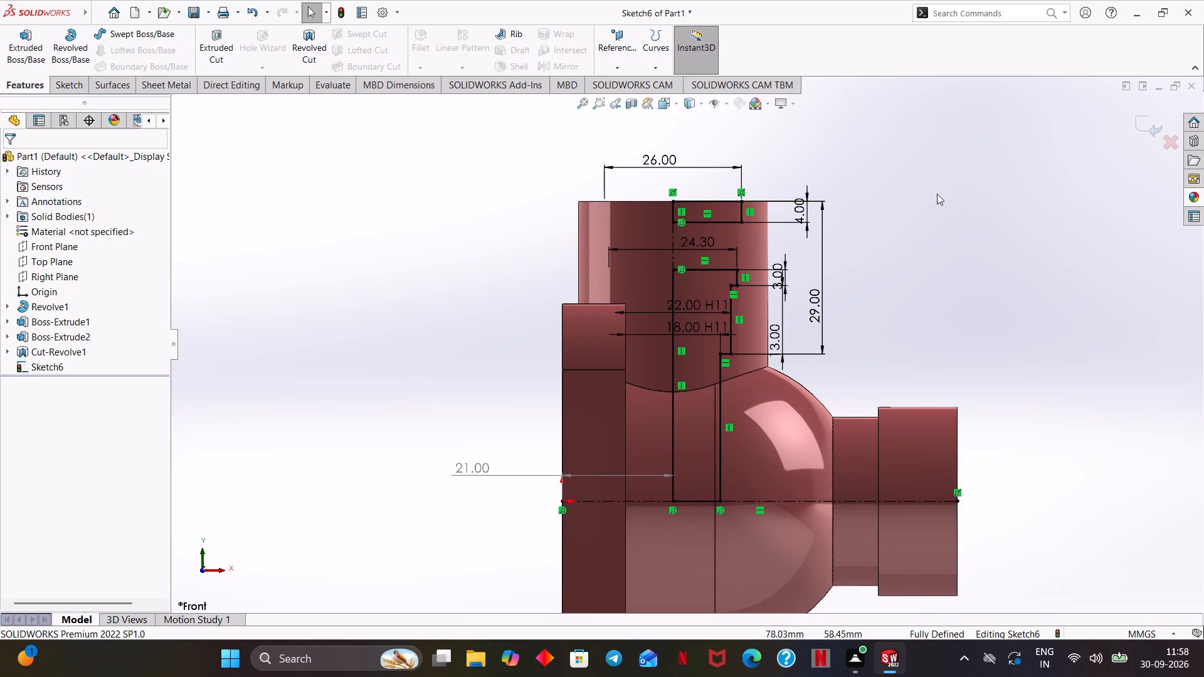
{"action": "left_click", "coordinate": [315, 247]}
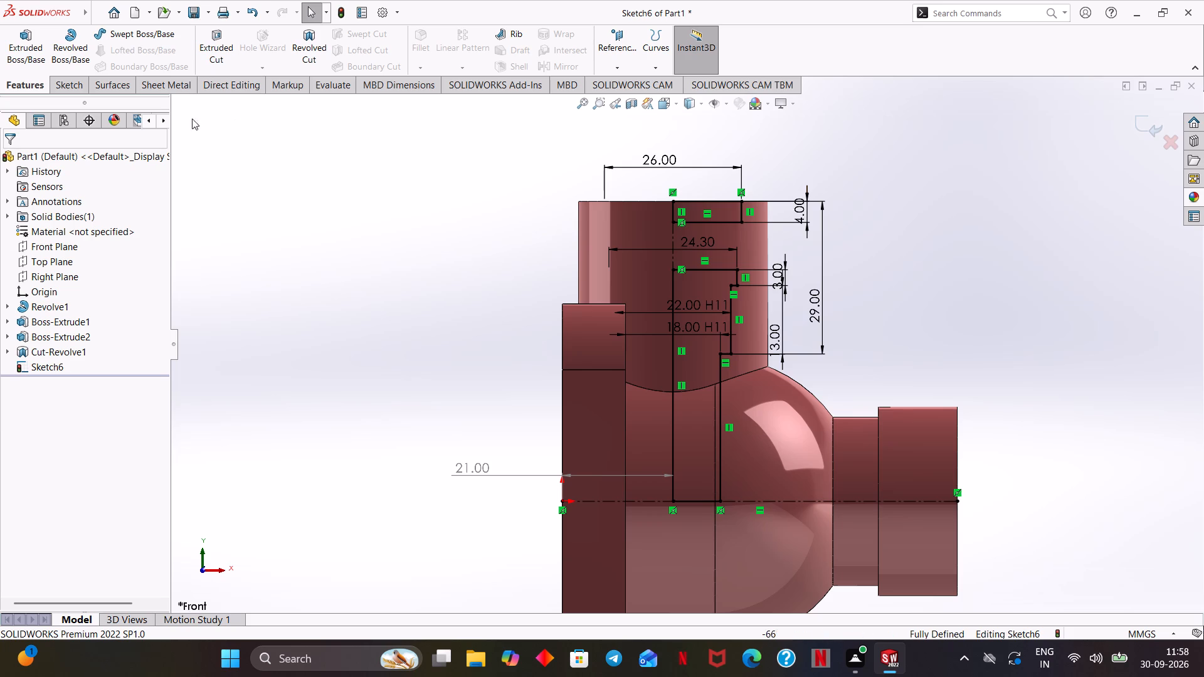
Revolve-cut the 26 mm recess contour and the stepped bore contour 360° about the branch's vertical centerline.
{"action": "left_click", "coordinate": [24, 81]}
{"action": "left_click", "coordinate": [317, 43]}
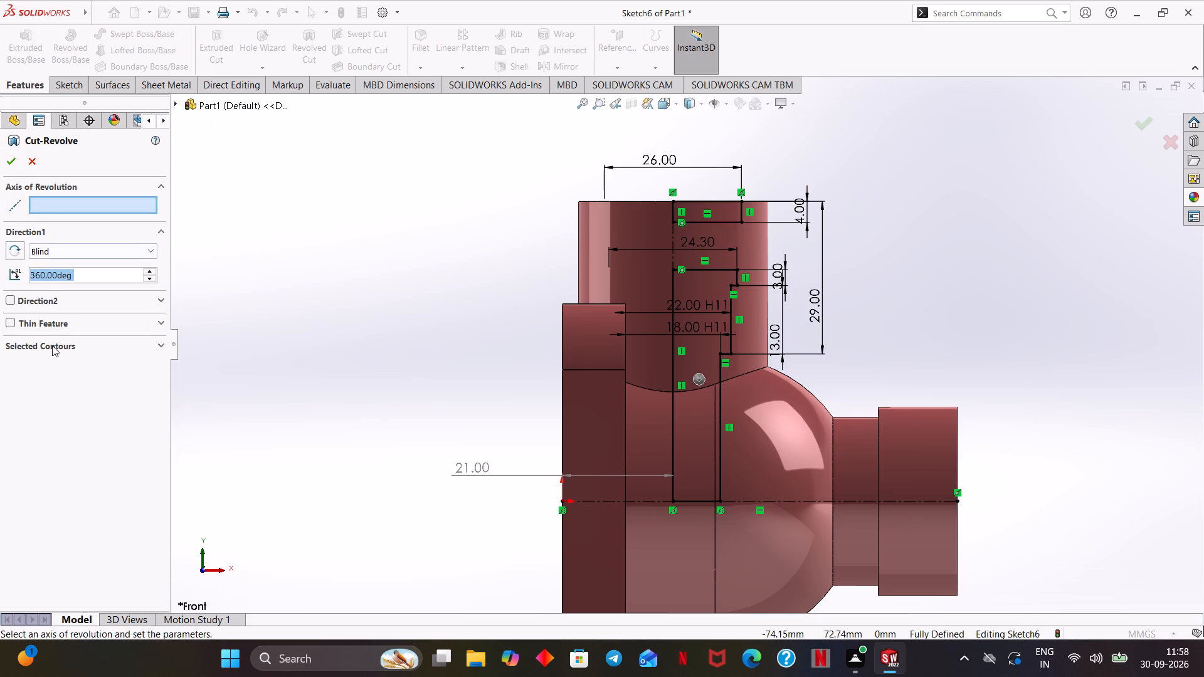
{"action": "left_click", "coordinate": [52, 344]}
{"action": "left_click", "coordinate": [71, 365]}
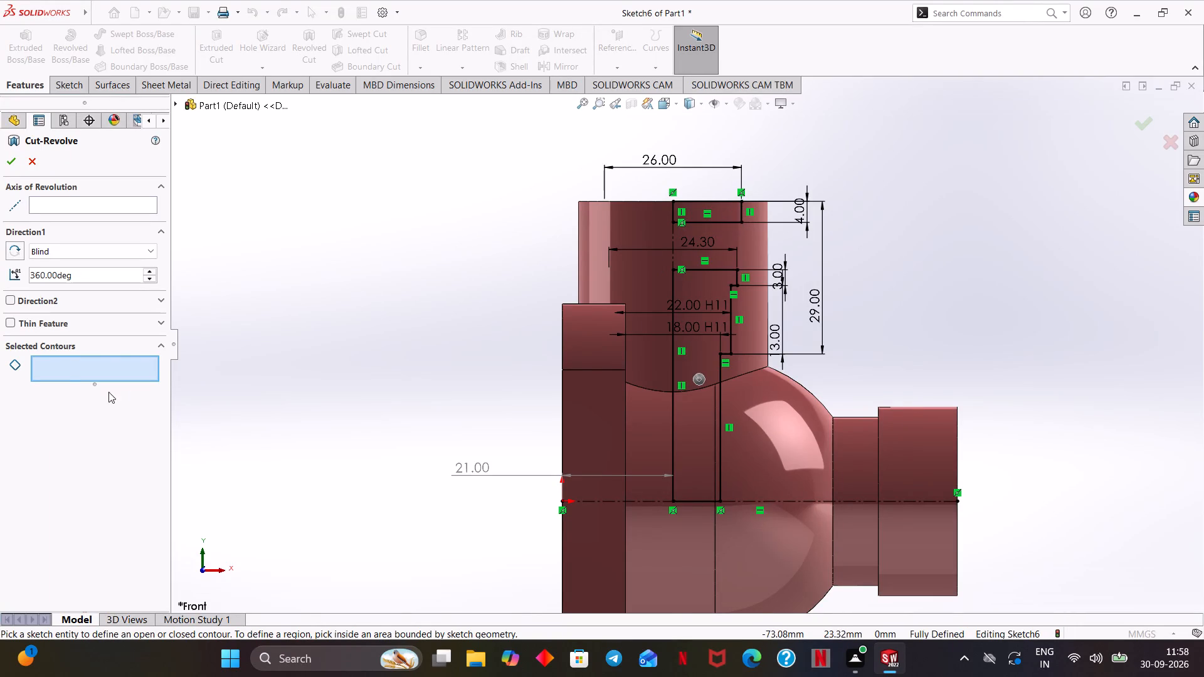
{"action": "left_click", "coordinate": [62, 365]}
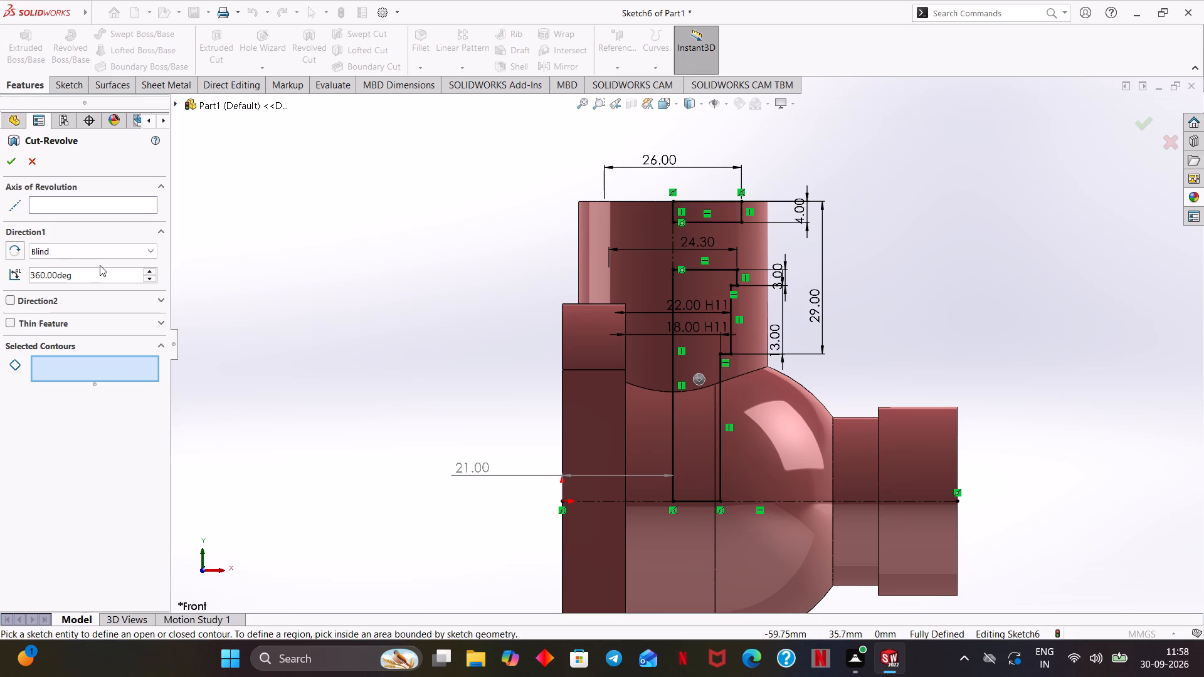
{"action": "scroll", "coordinate": [150, 144], "scroll_direction": "down", "scroll_amount": 1}
{"action": "scroll", "coordinate": [380, 202], "scroll_direction": "down", "scroll_amount": 1}
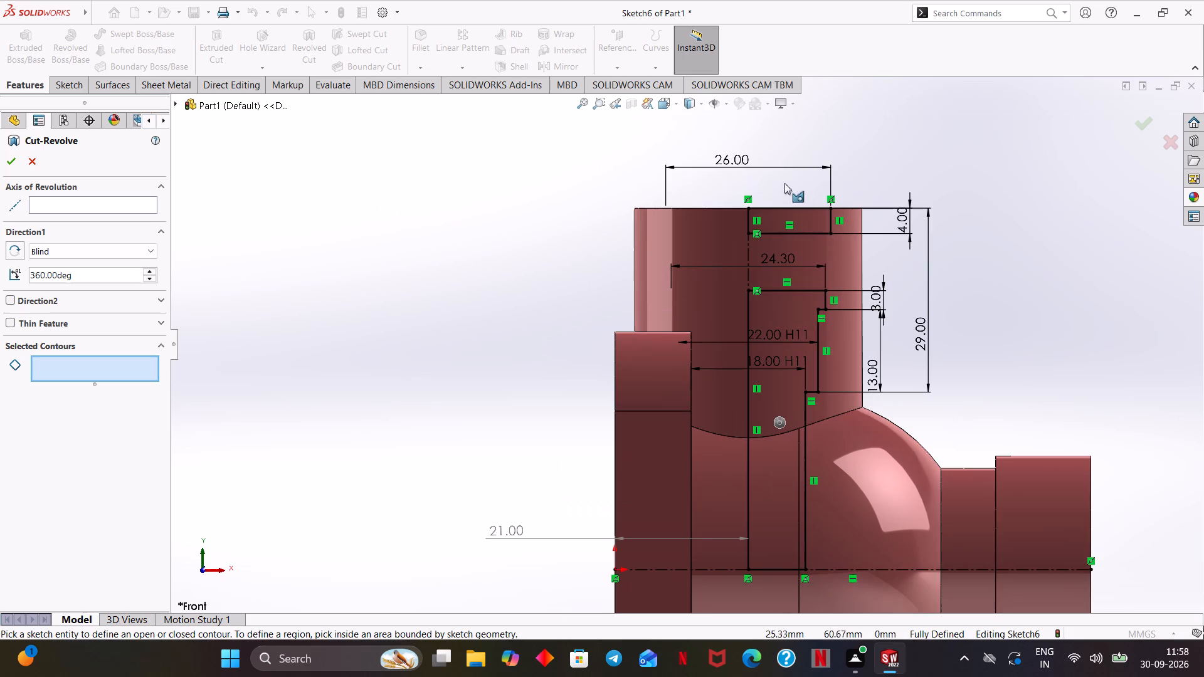
{"action": "left_click", "coordinate": [808, 211]}
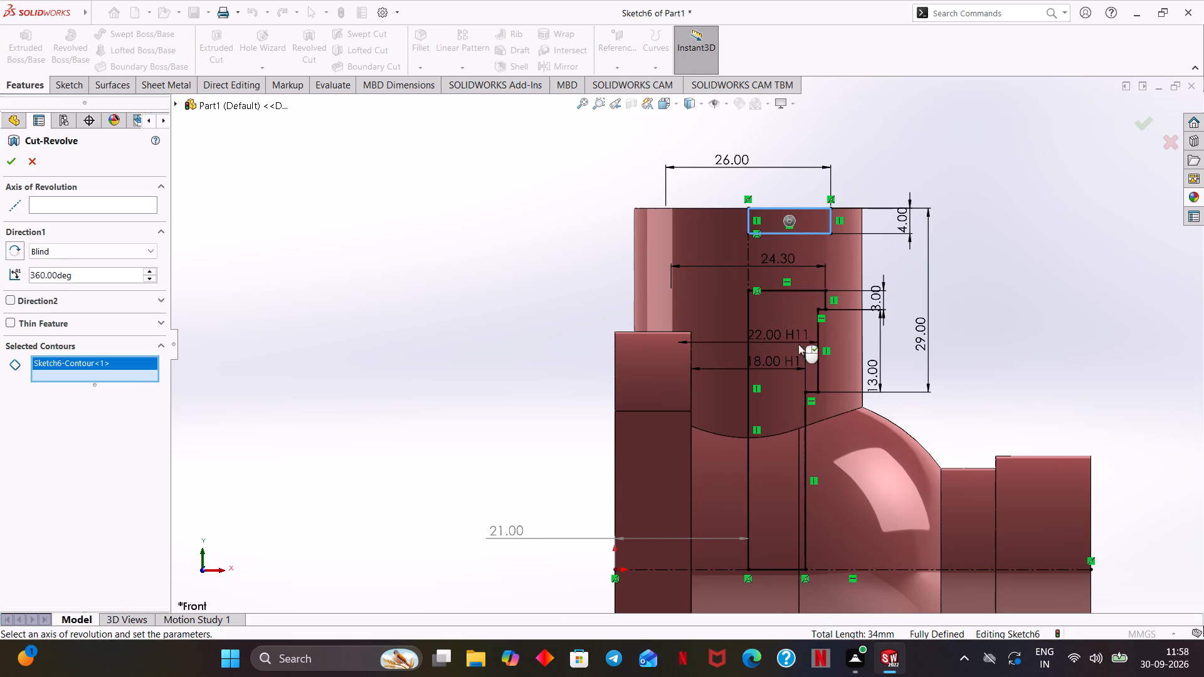
{"action": "left_click", "coordinate": [807, 291]}
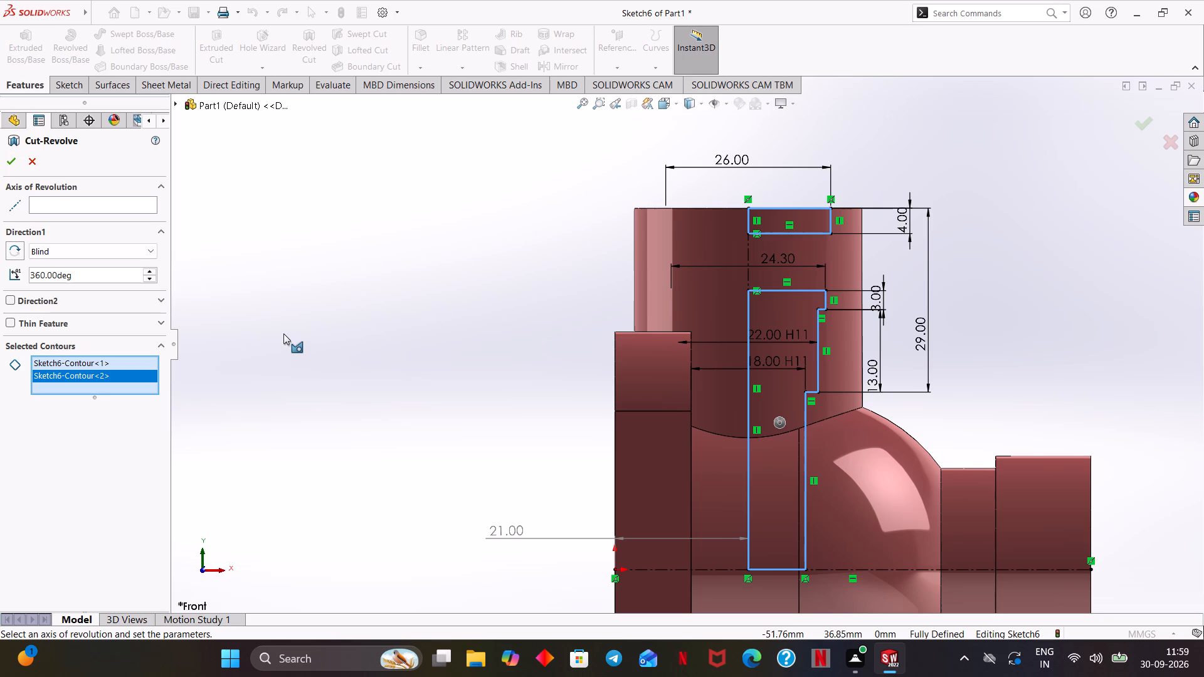
{"action": "left_click", "coordinate": [135, 203]}
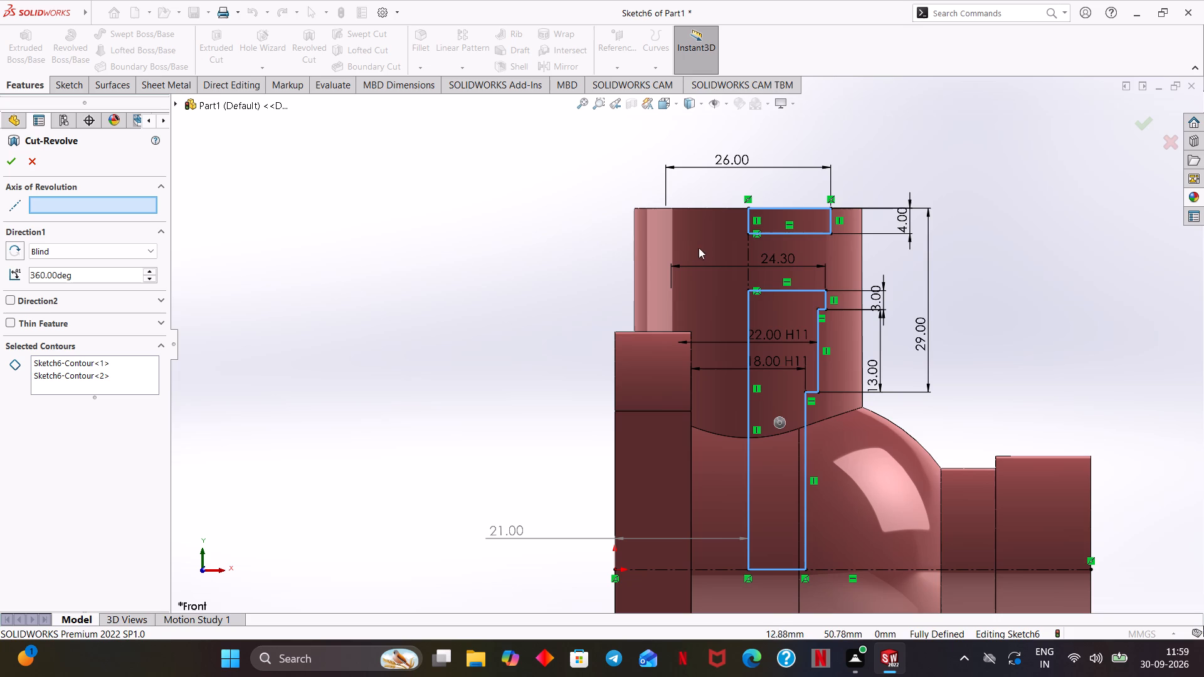
{"action": "left_click", "coordinate": [745, 251]}
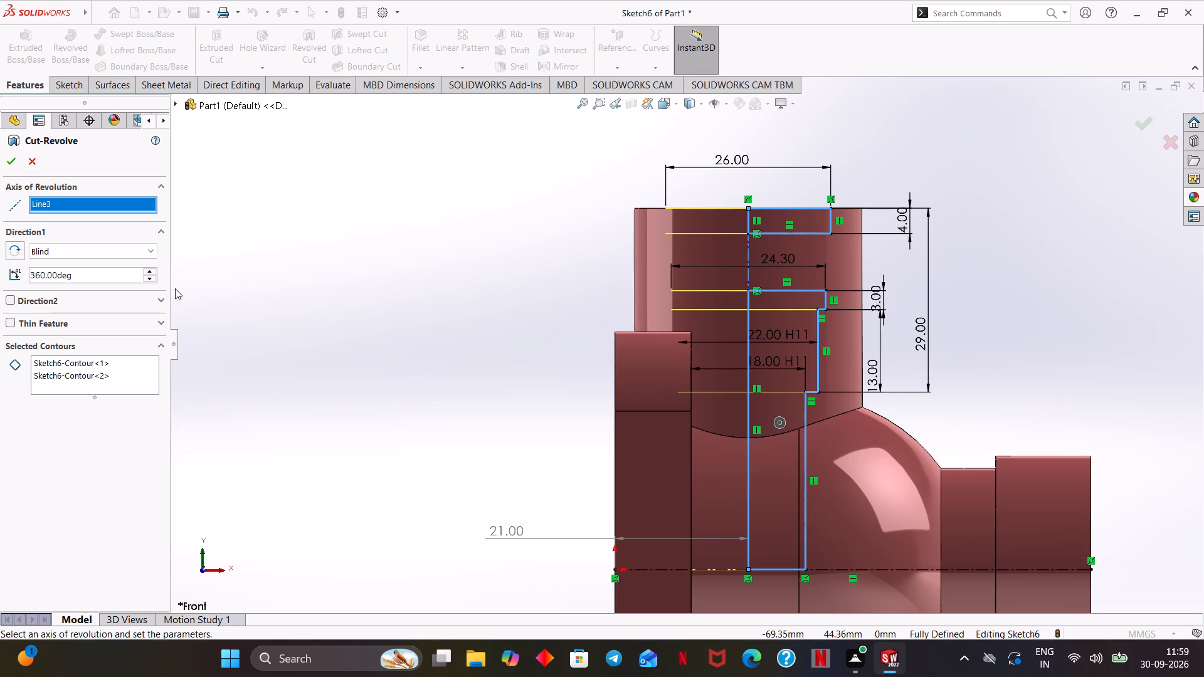
{"action": "middle_click_drag", "start_coordinate": [402, 337], "coordinate": [389, 362]}
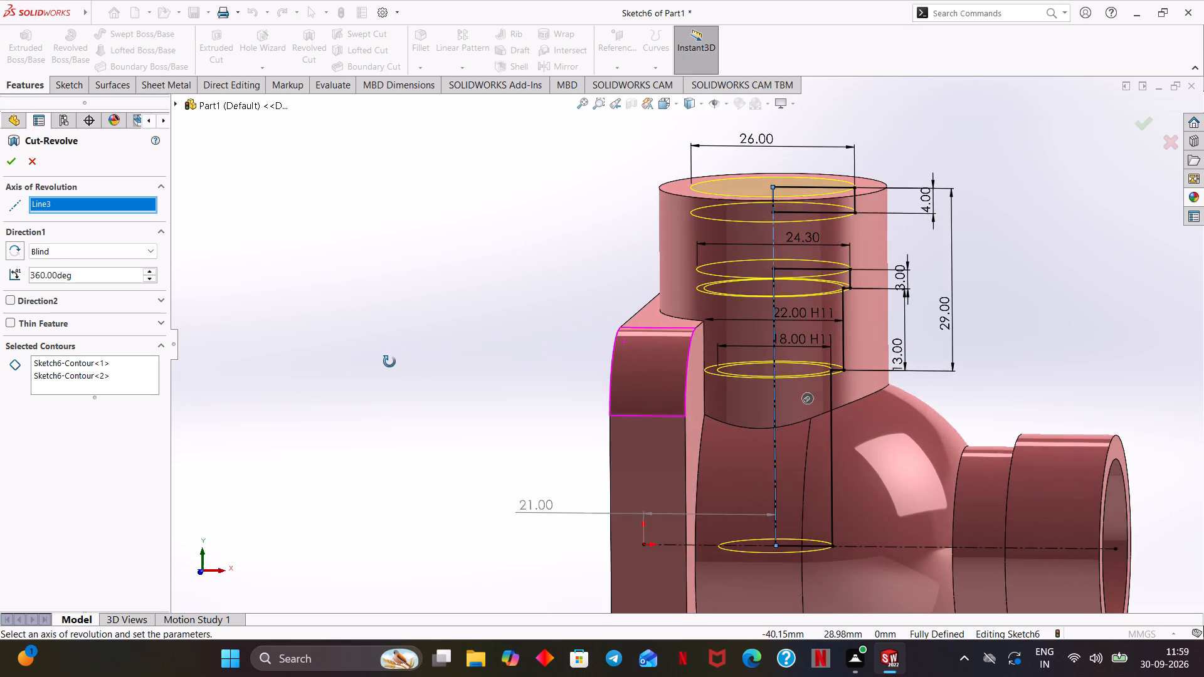
{"action": "middle_click_drag", "start_coordinate": [389, 362], "coordinate": [388, 364]}
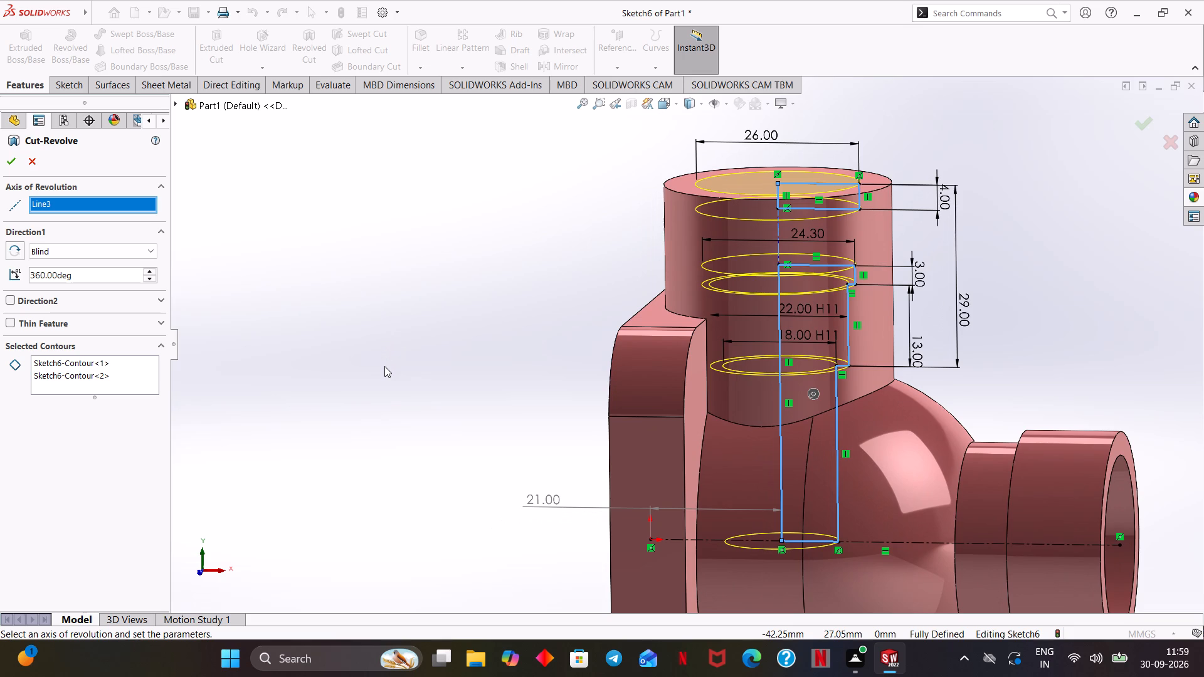
{"action": "left_click", "coordinate": [12, 164]}
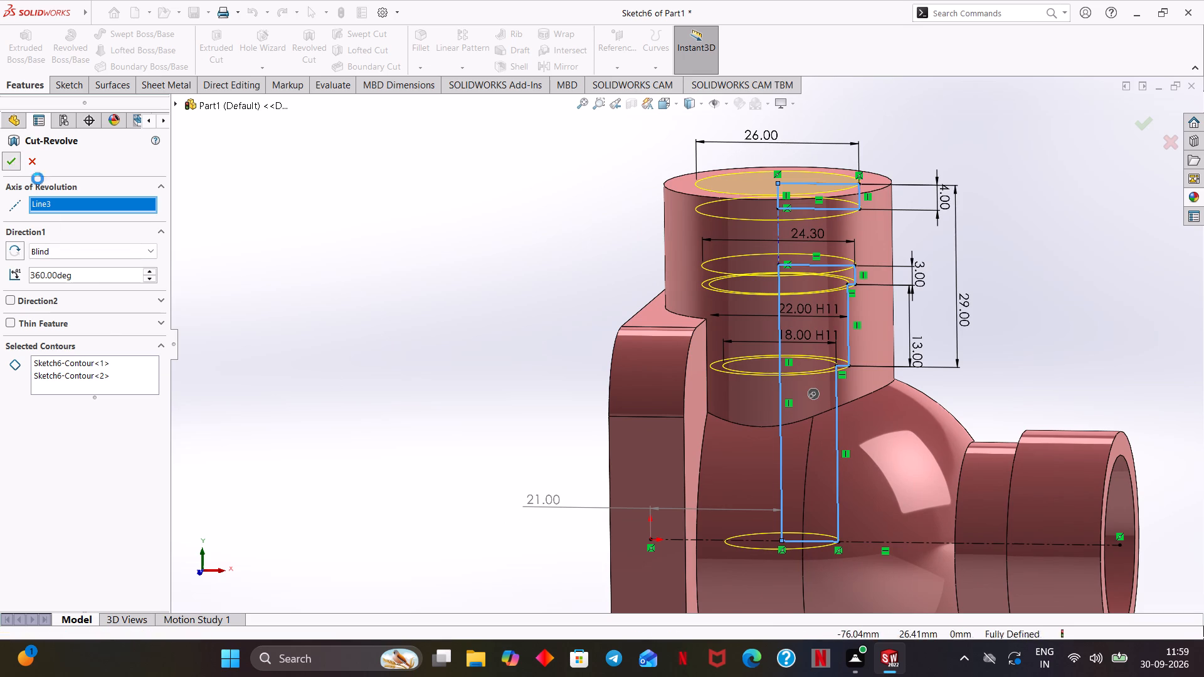
{"action": "left_click", "coordinate": [539, 214]}
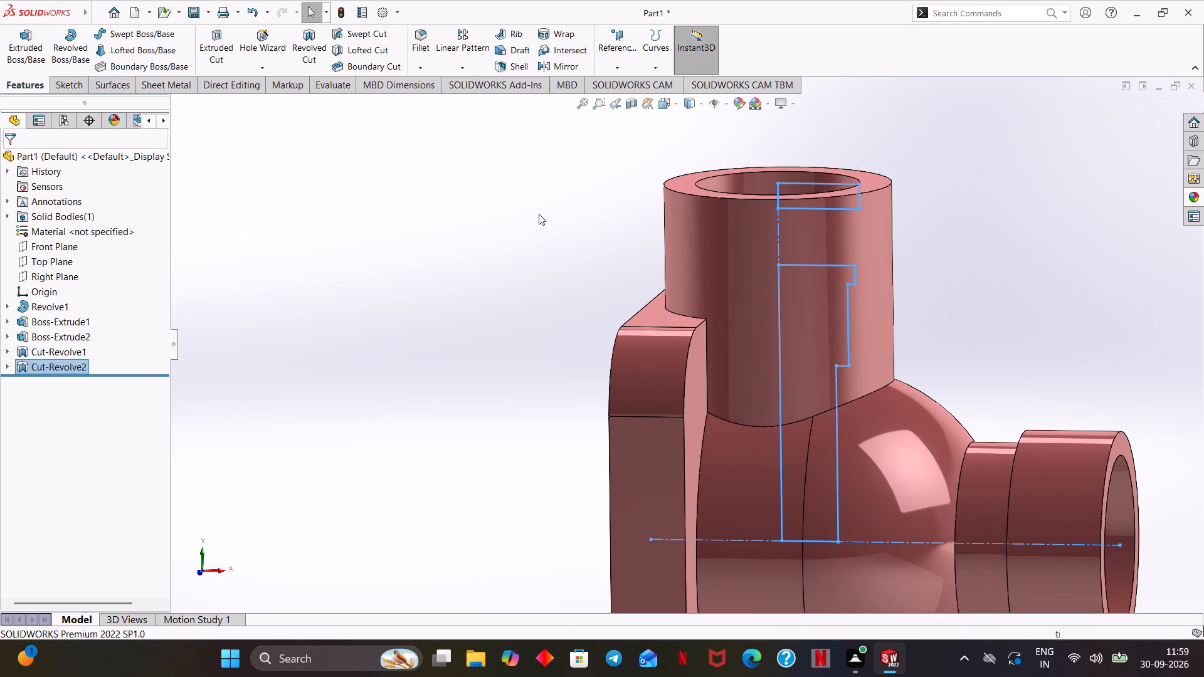
Section the part along the Front Plane with no offset and examine the branch's top recess and stepped bore.
{"action": "left_click", "coordinate": [631, 110]}
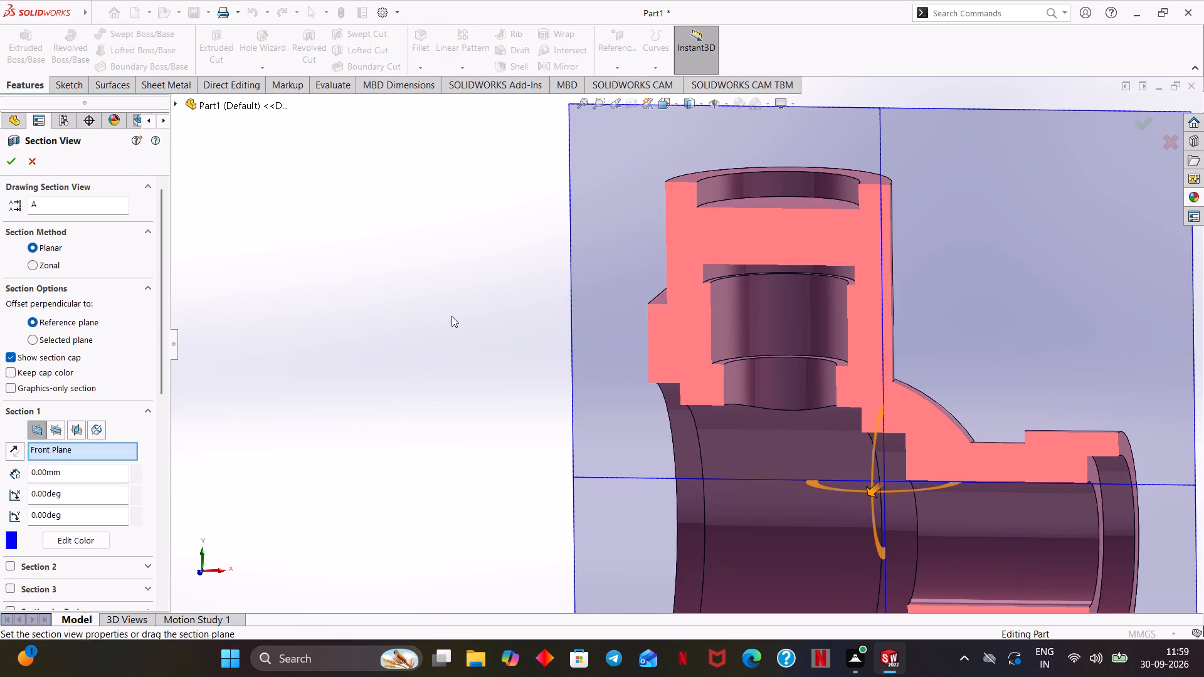
{"action": "scroll", "coordinate": [451, 320], "scroll_direction": "up", "scroll_amount": 2}
{"action": "middle_click_drag", "start_coordinate": [441, 337], "coordinate": [440, 336], "text": "ctrl"}
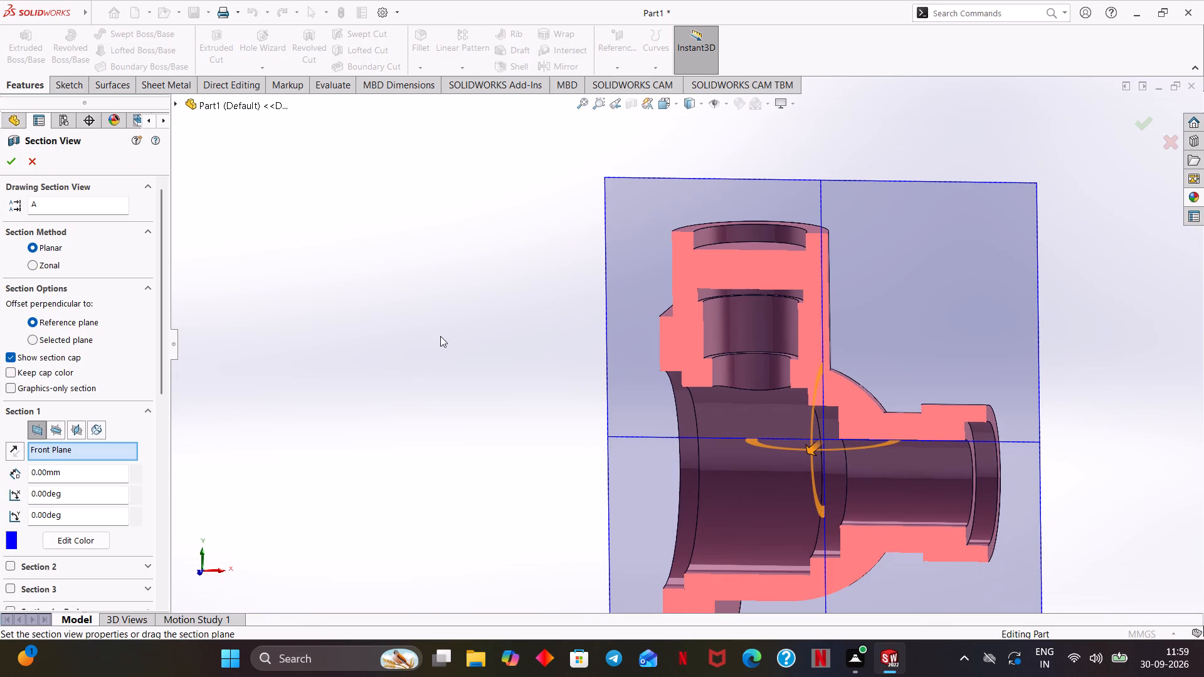
{"action": "middle_click_drag", "start_coordinate": [440, 336], "coordinate": [341, 319], "text": "ctrl"}
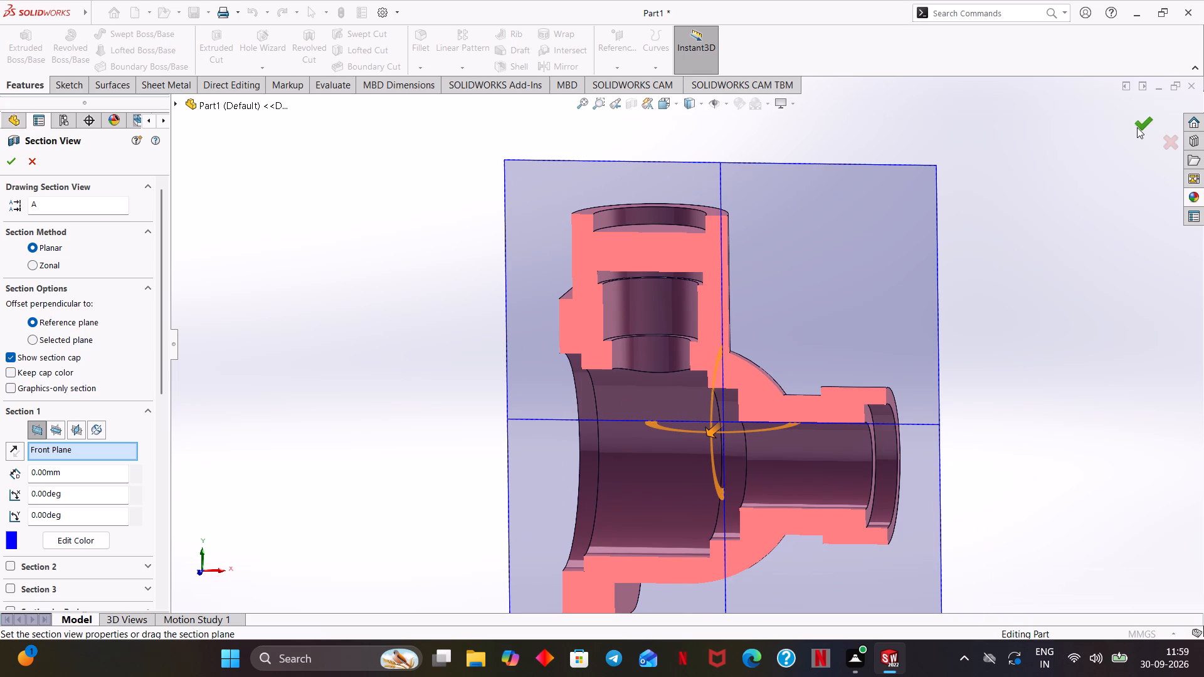
{"action": "left_click", "coordinate": [1138, 127]}
{"action": "middle_click_drag", "start_coordinate": [1060, 258], "coordinate": [1084, 298]}
{"action": "scroll", "coordinate": [1048, 292], "scroll_direction": "down", "scroll_amount": 1}
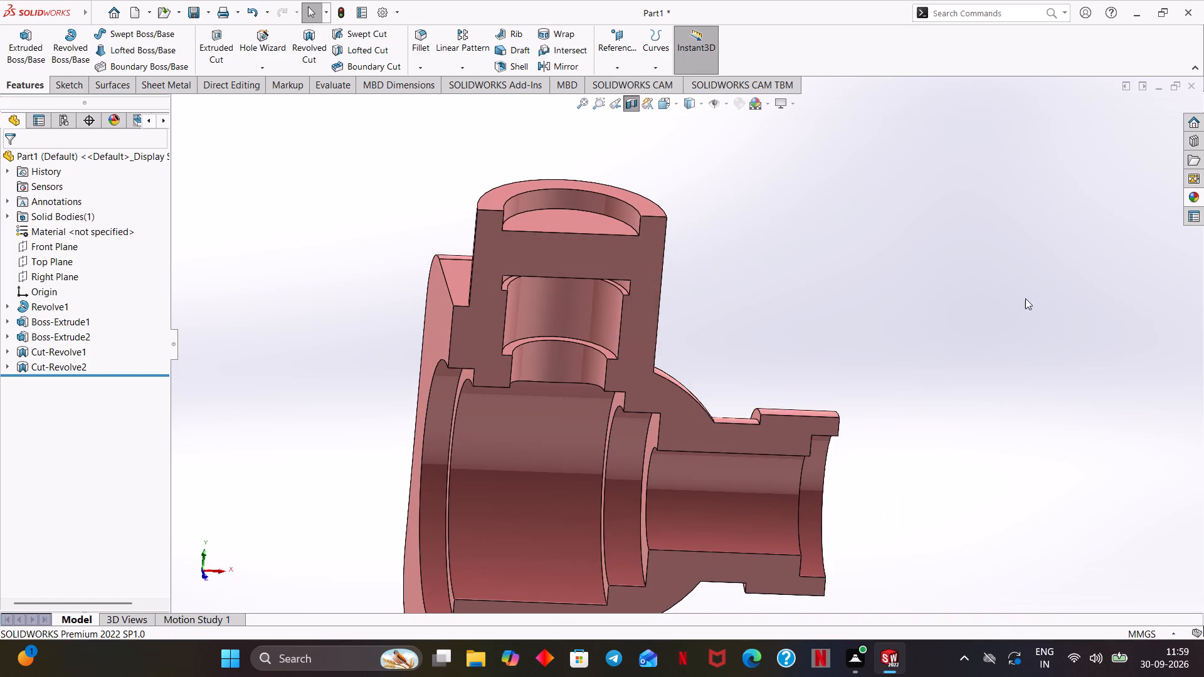
{"action": "middle_click_drag", "start_coordinate": [973, 328], "coordinate": [1064, 300], "text": "ctrl"}
{"action": "middle_click_drag", "start_coordinate": [1065, 307], "coordinate": [1053, 263]}
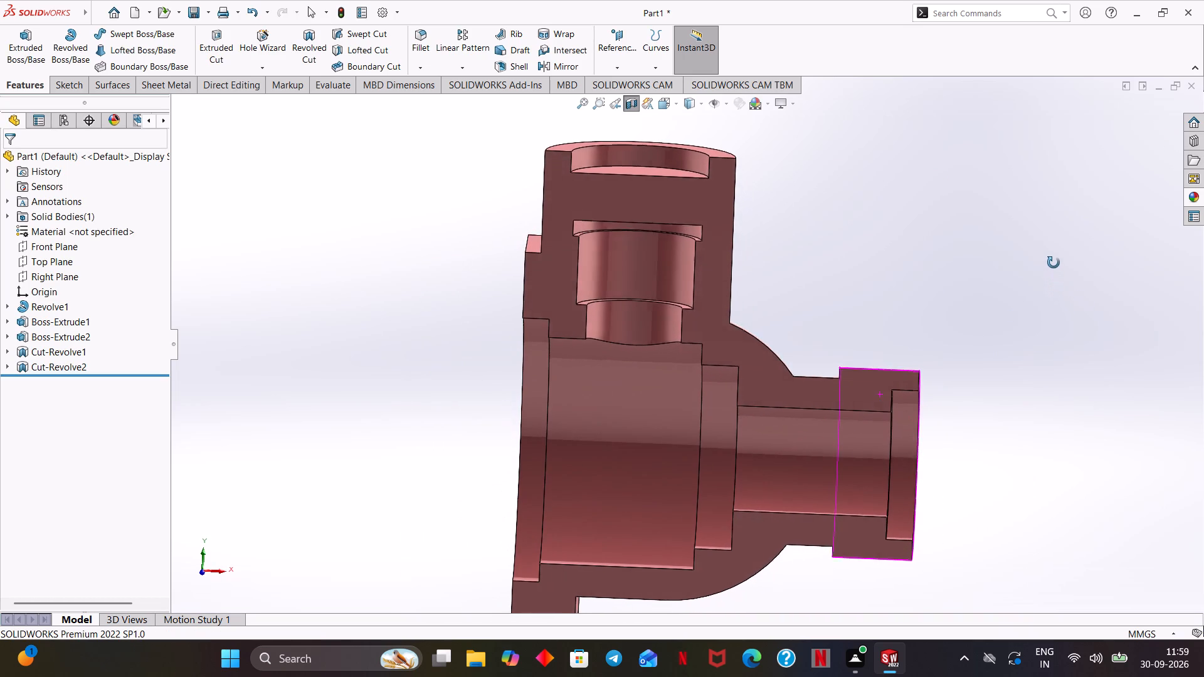
{"action": "middle_click_drag", "start_coordinate": [1053, 263], "coordinate": [1084, 339]}
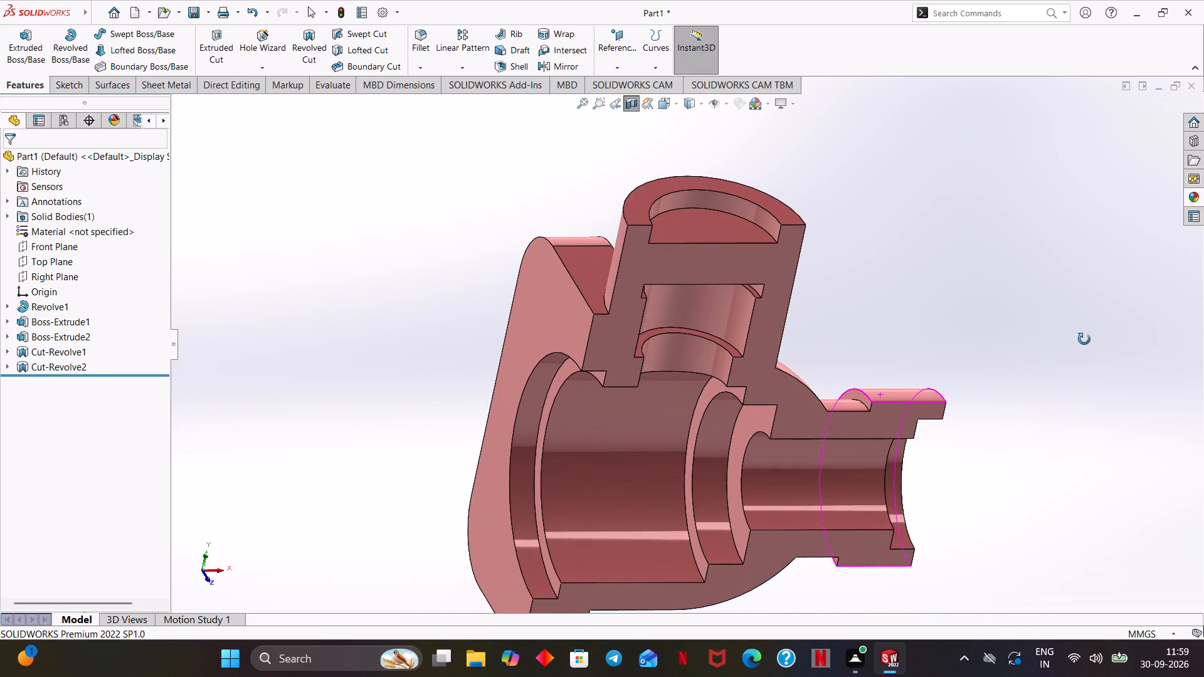
{"action": "middle_click_drag", "start_coordinate": [1084, 339], "coordinate": [1083, 339]}
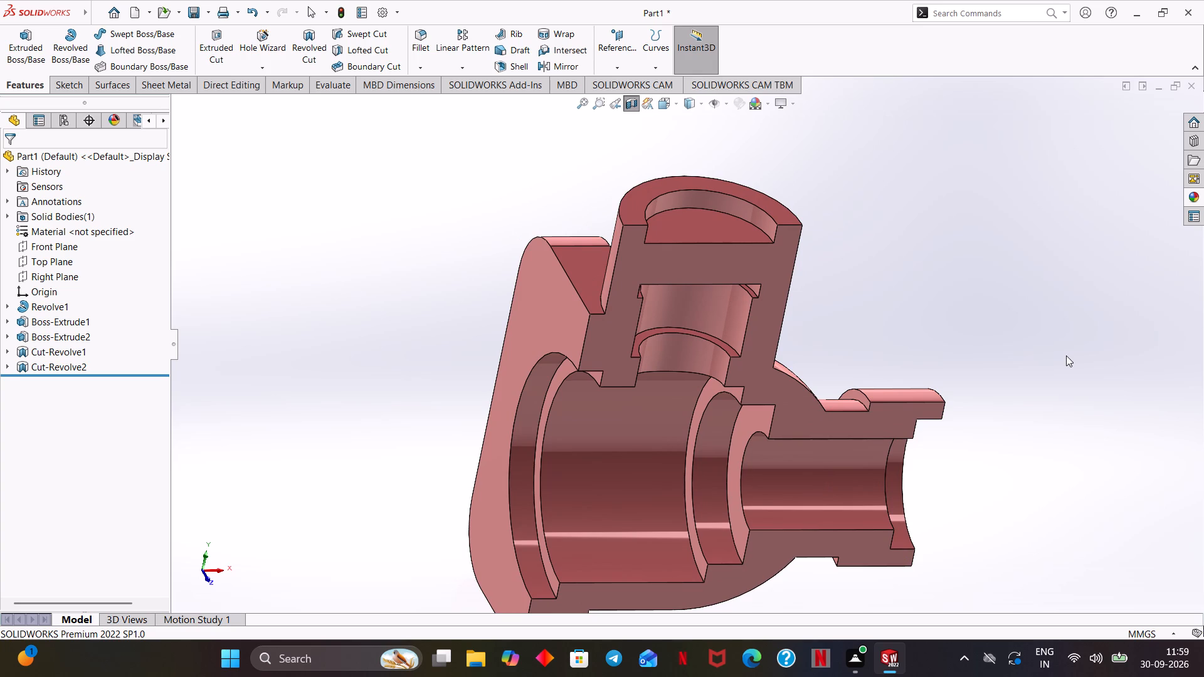
{"action": "middle_click_drag", "start_coordinate": [972, 276], "coordinate": [956, 244]}
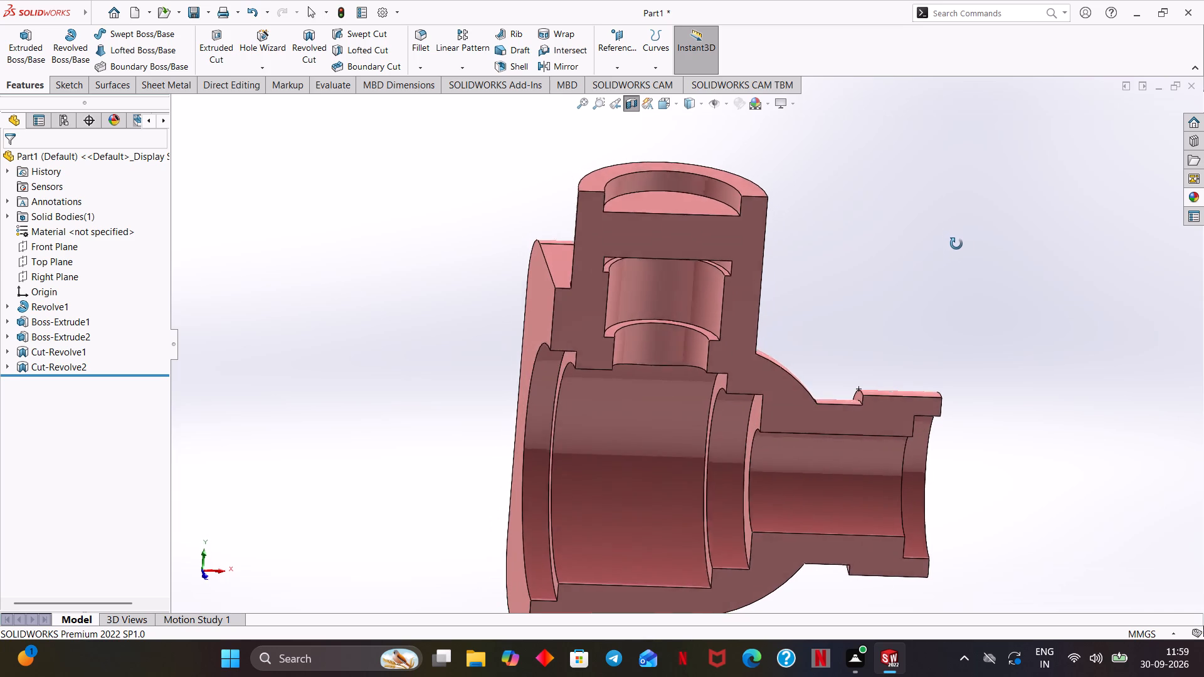
Turn off the section view and examine the whole part around the branch's top recess.
{"action": "middle_click_drag", "start_coordinate": [956, 244], "coordinate": [961, 253]}
{"action": "left_click", "coordinate": [635, 107]}
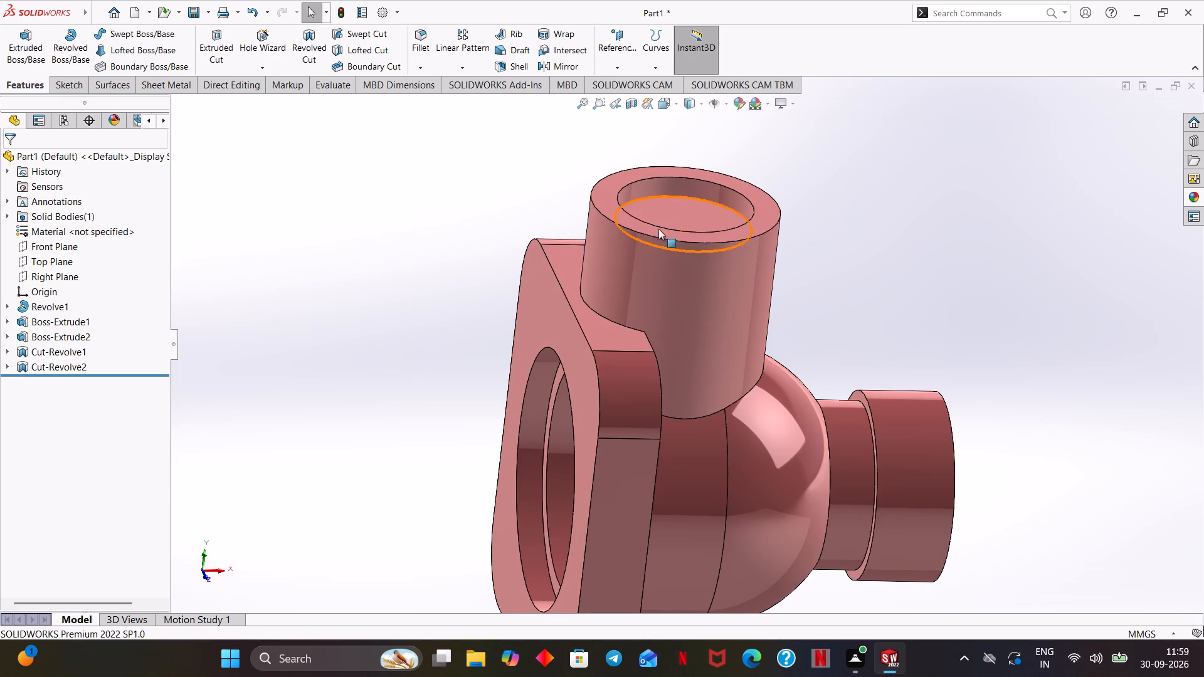
{"action": "middle_click_drag", "start_coordinate": [939, 295], "coordinate": [917, 276]}
{"action": "middle_click_drag", "start_coordinate": [918, 273], "coordinate": [937, 281]}
{"action": "scroll", "coordinate": [918, 273], "scroll_direction": "down", "scroll_amount": 1}
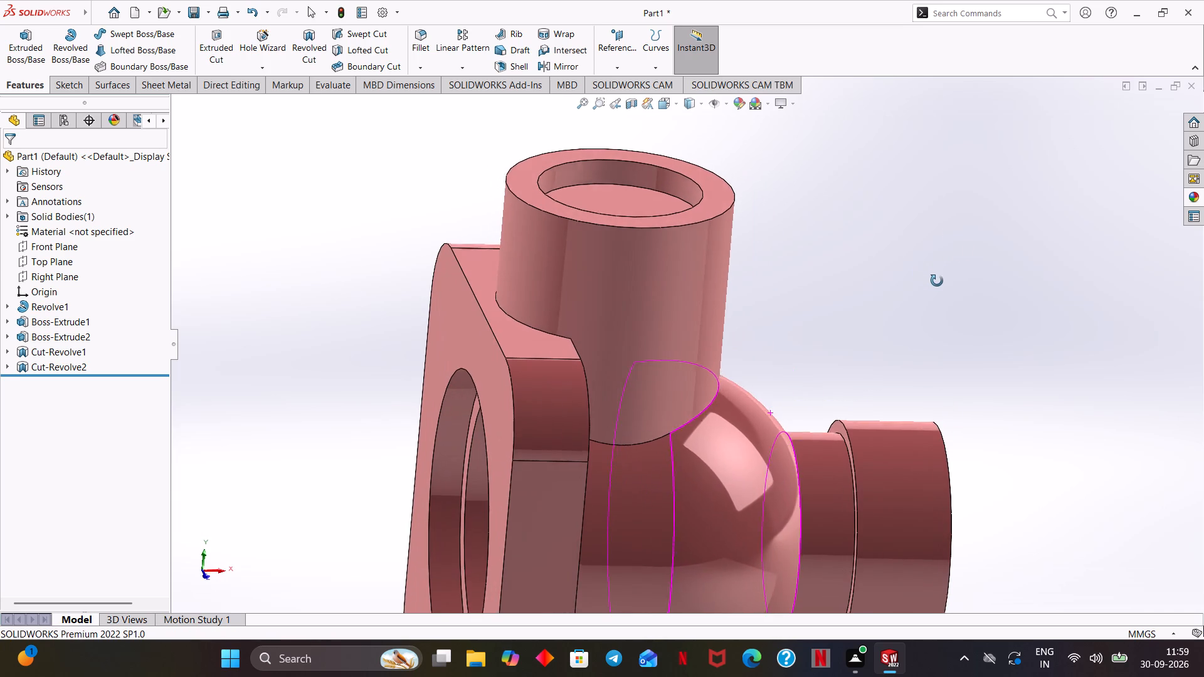
{"action": "middle_click_drag", "start_coordinate": [937, 281], "coordinate": [937, 282]}
{"action": "scroll", "coordinate": [916, 284], "scroll_direction": "up", "scroll_amount": 2}
{"action": "middle_click_drag", "start_coordinate": [900, 311], "coordinate": [885, 292]}
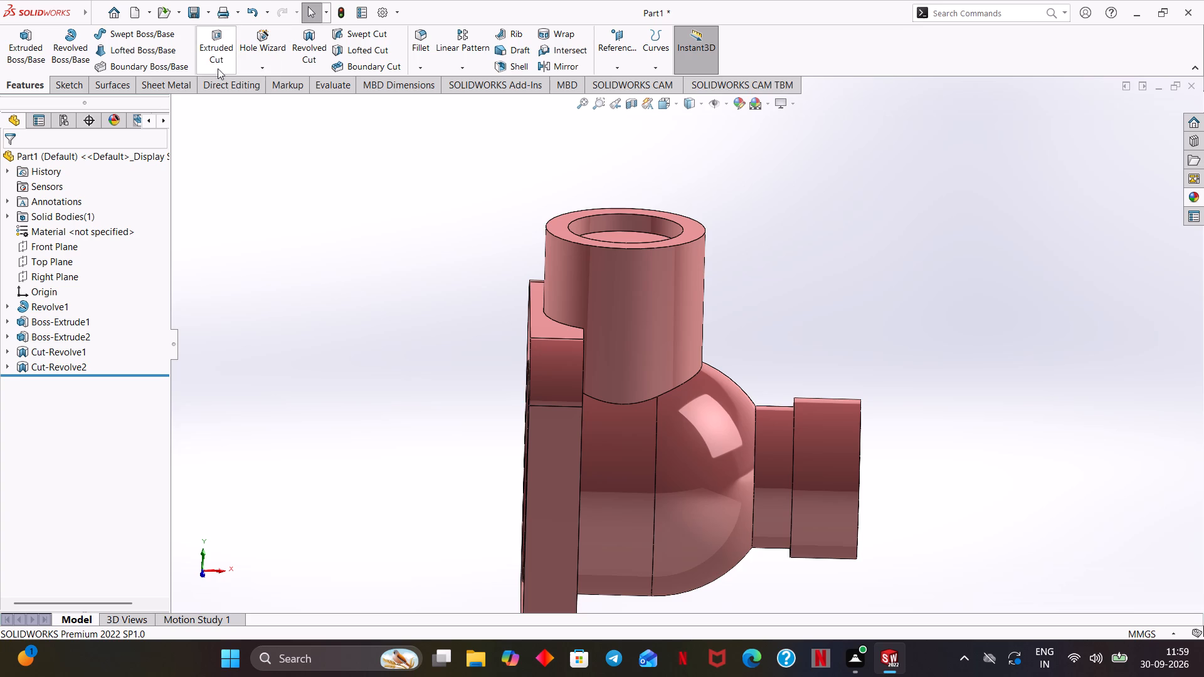
Start a Hole Wizard feature and choose Straight Tap as the hole type.
{"action": "left_click", "coordinate": [264, 41]}
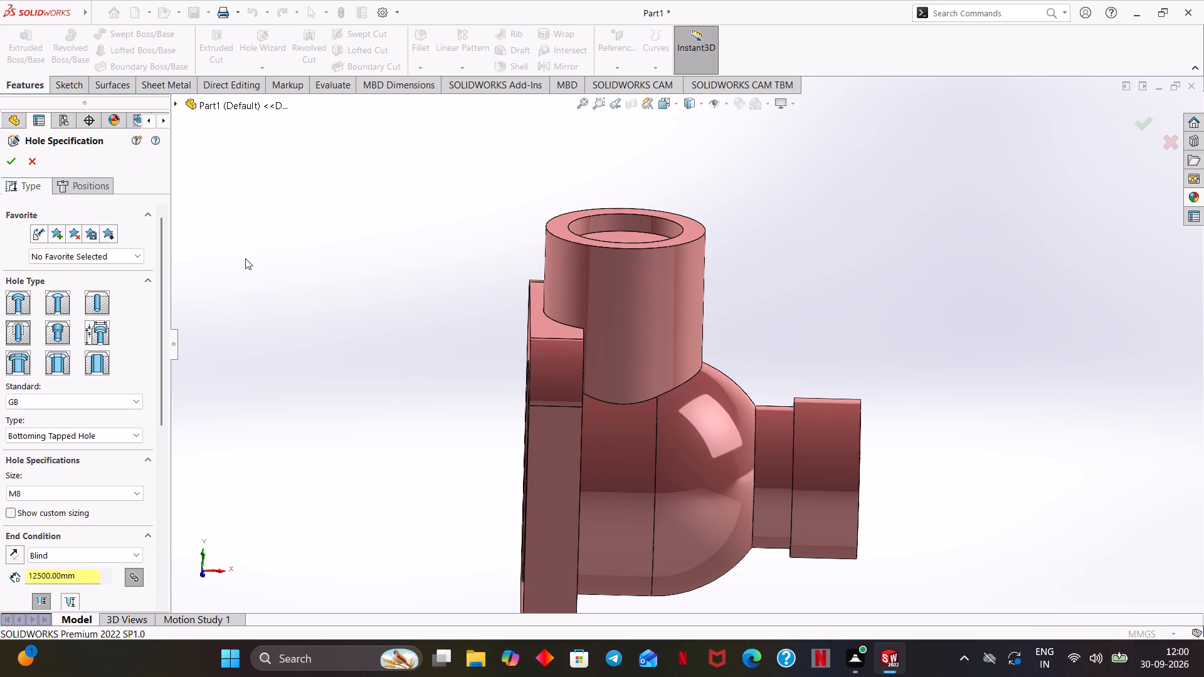
{"action": "left_click", "coordinate": [21, 332]}
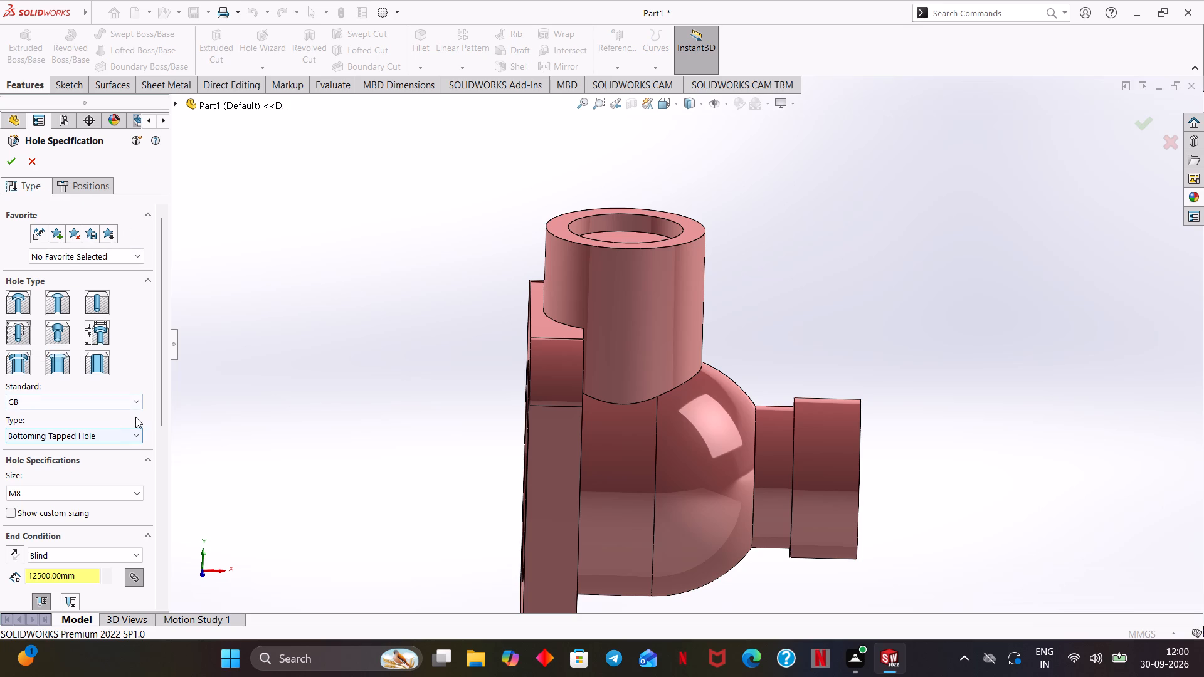
{"action": "left_click", "coordinate": [13, 330]}
{"action": "triple_click", "coordinate": [13, 330]}
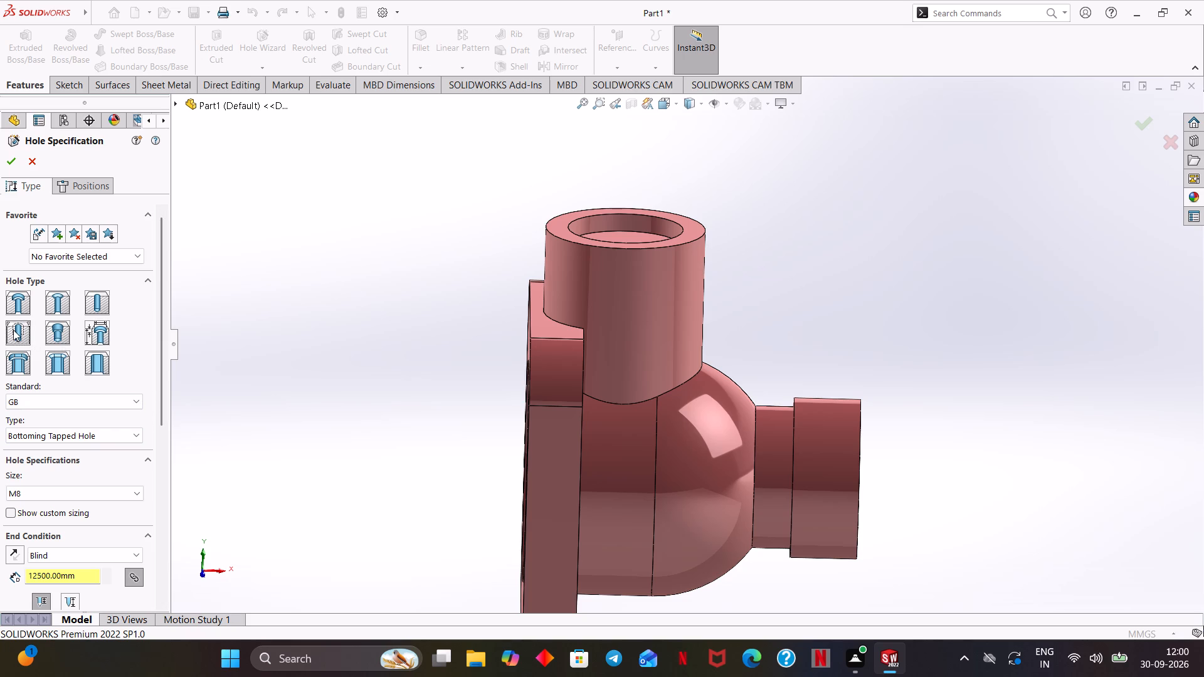
{"action": "left_click", "coordinate": [24, 300]}
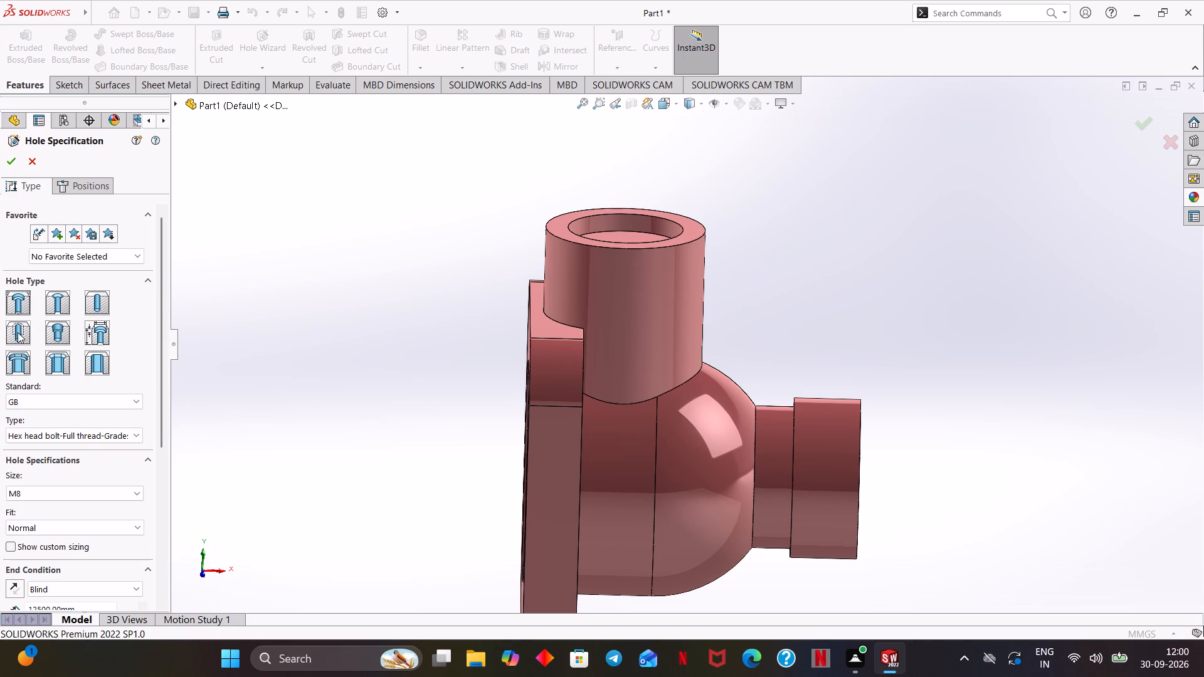
{"action": "left_click", "coordinate": [17, 333]}
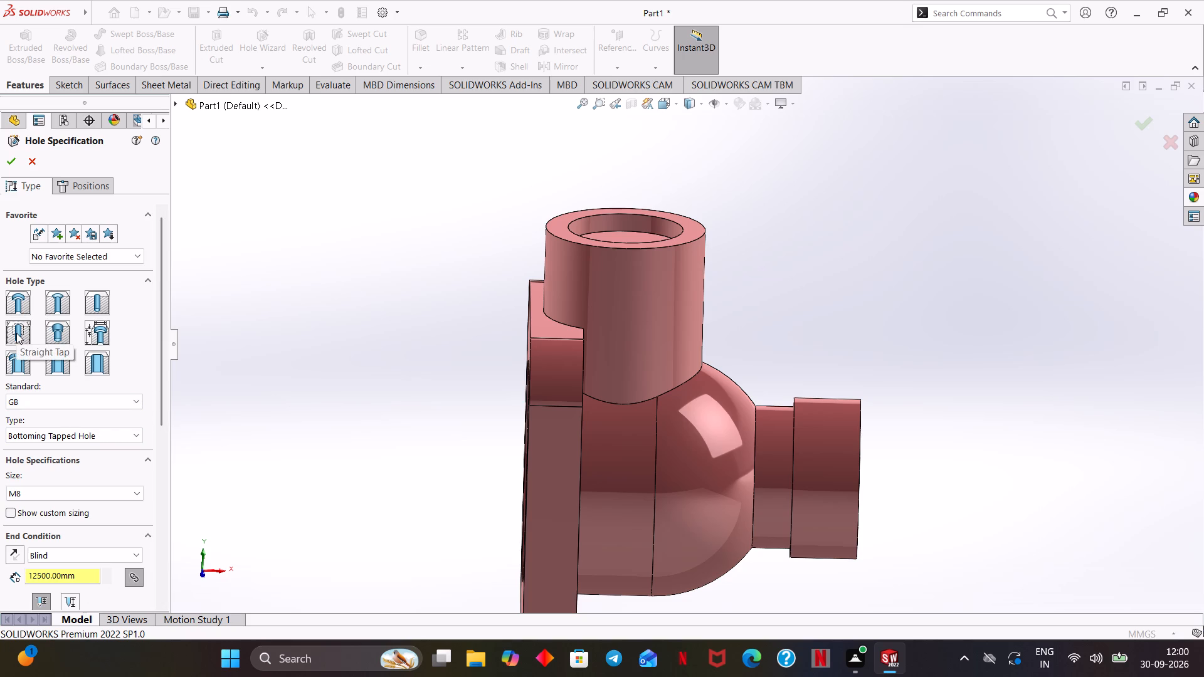
{"action": "left_click", "coordinate": [16, 333]}
{"action": "left_click", "coordinate": [16, 333]}
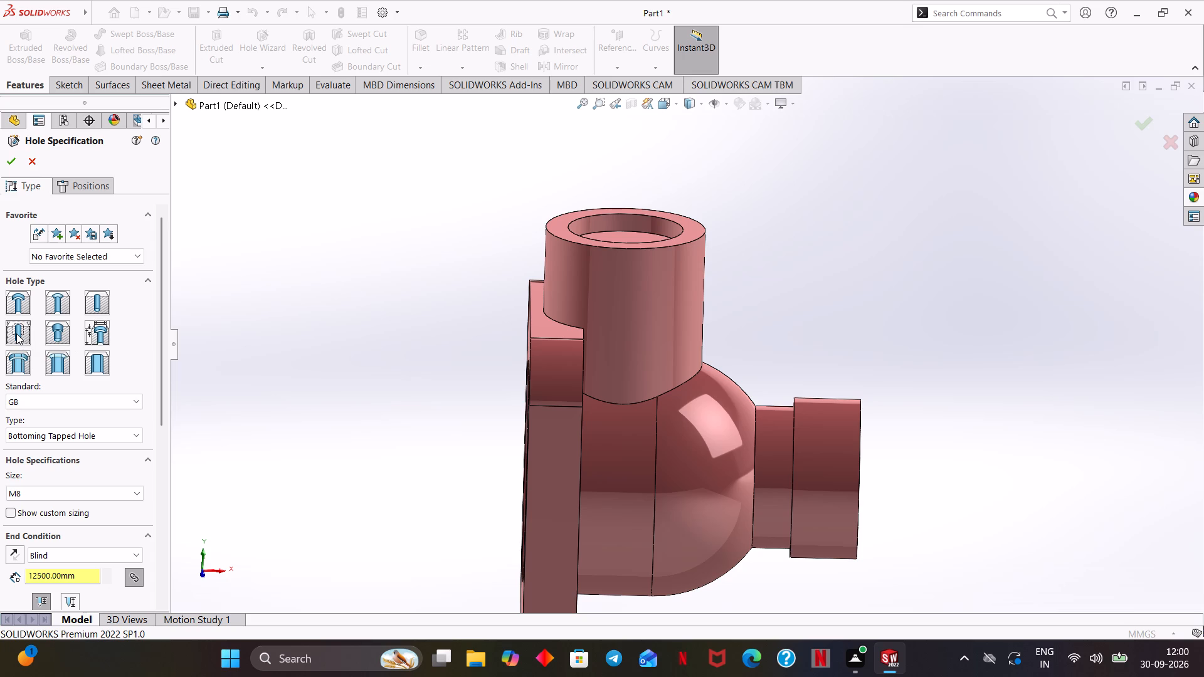
{"action": "triple_click", "coordinate": [16, 333]}
{"action": "left_click", "coordinate": [16, 333]}
{"action": "left_click", "coordinate": [94, 300]}
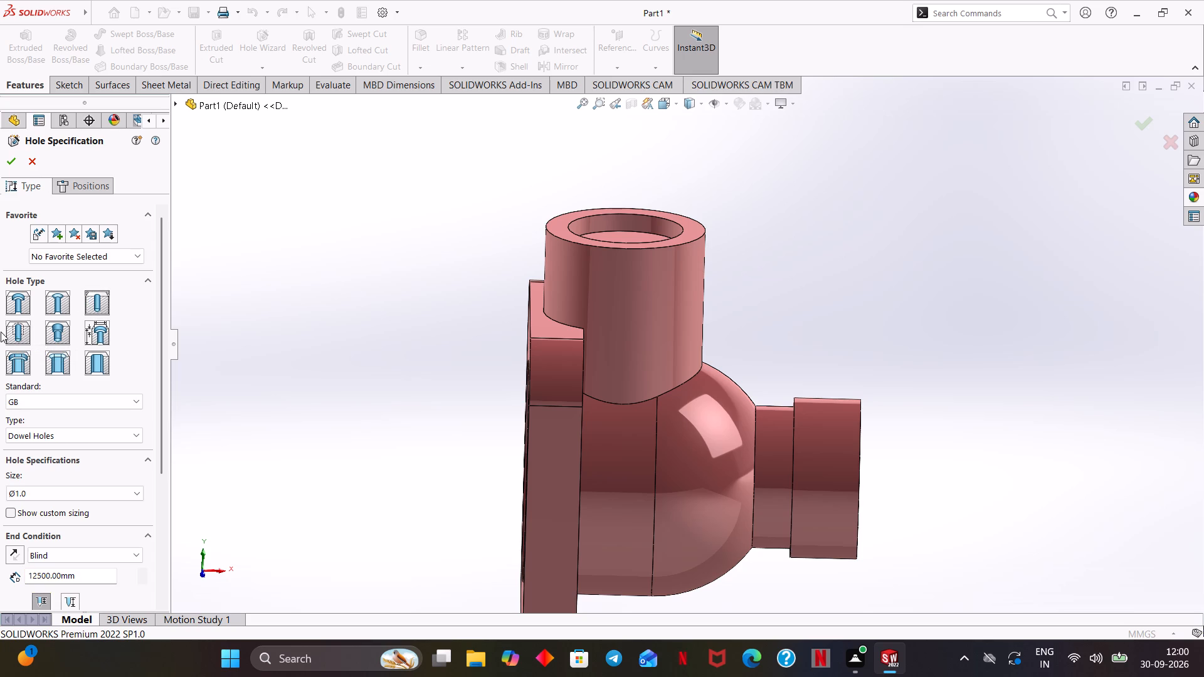
{"action": "left_click", "coordinate": [11, 327]}
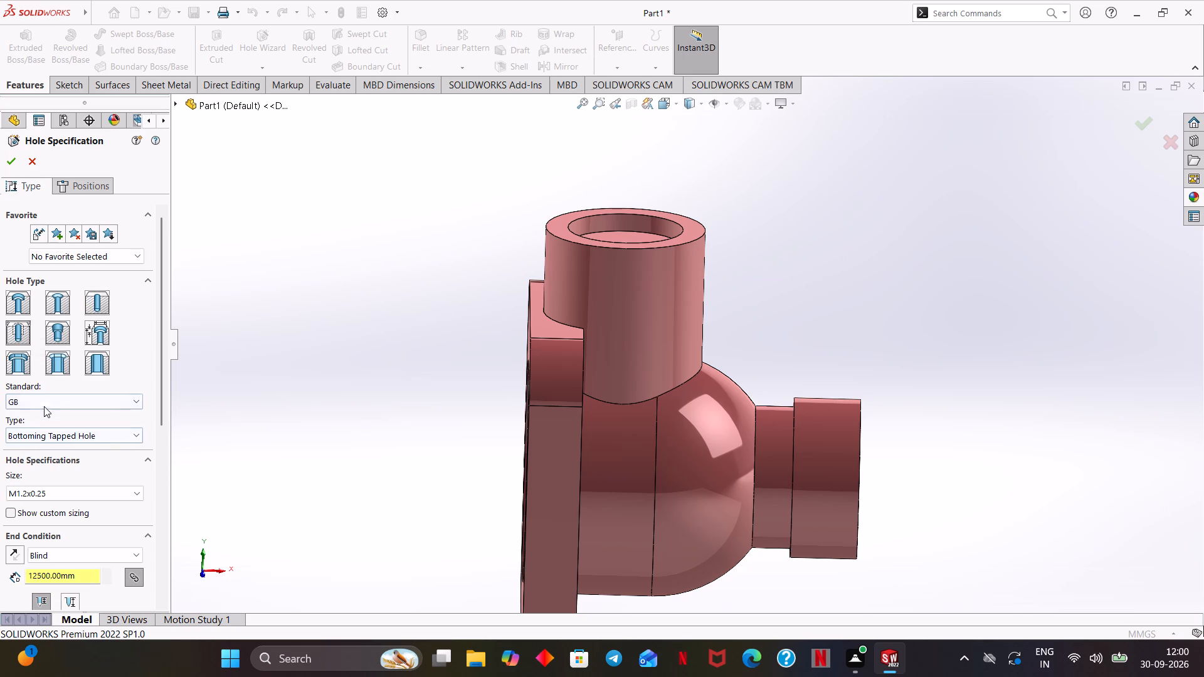
Set the tap's standard to DIN and its type to Tapped hole.
{"action": "left_click", "coordinate": [45, 402]}
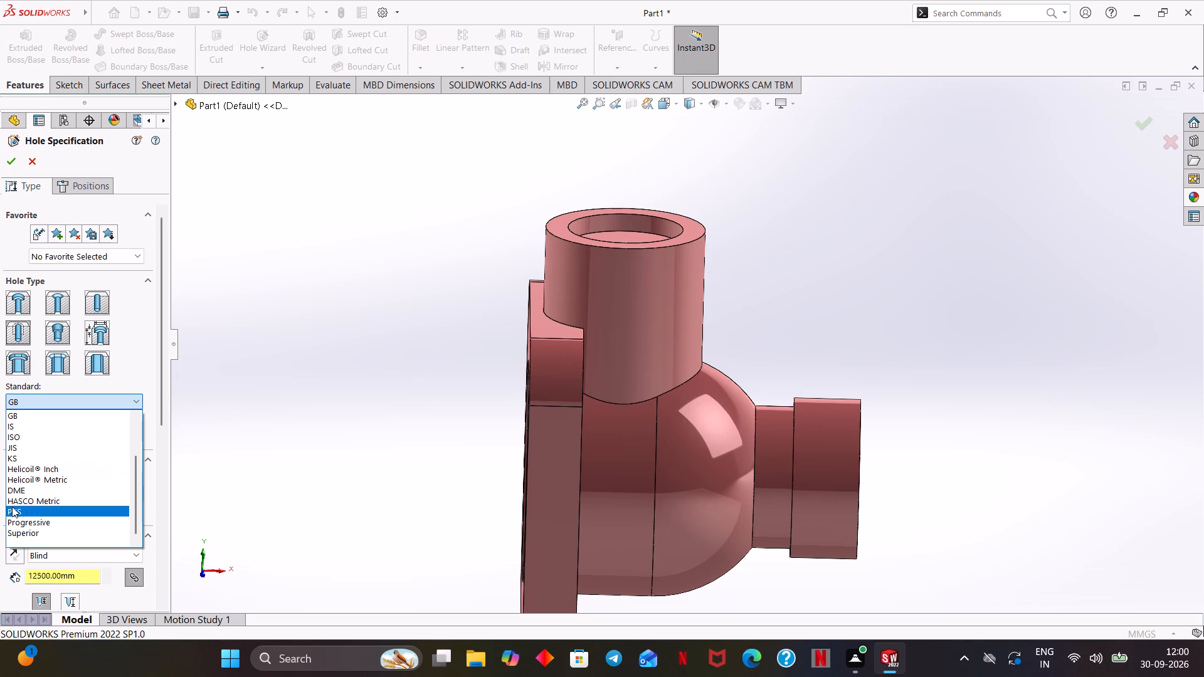
{"action": "scroll", "coordinate": [19, 481], "scroll_direction": "down", "scroll_amount": 6}
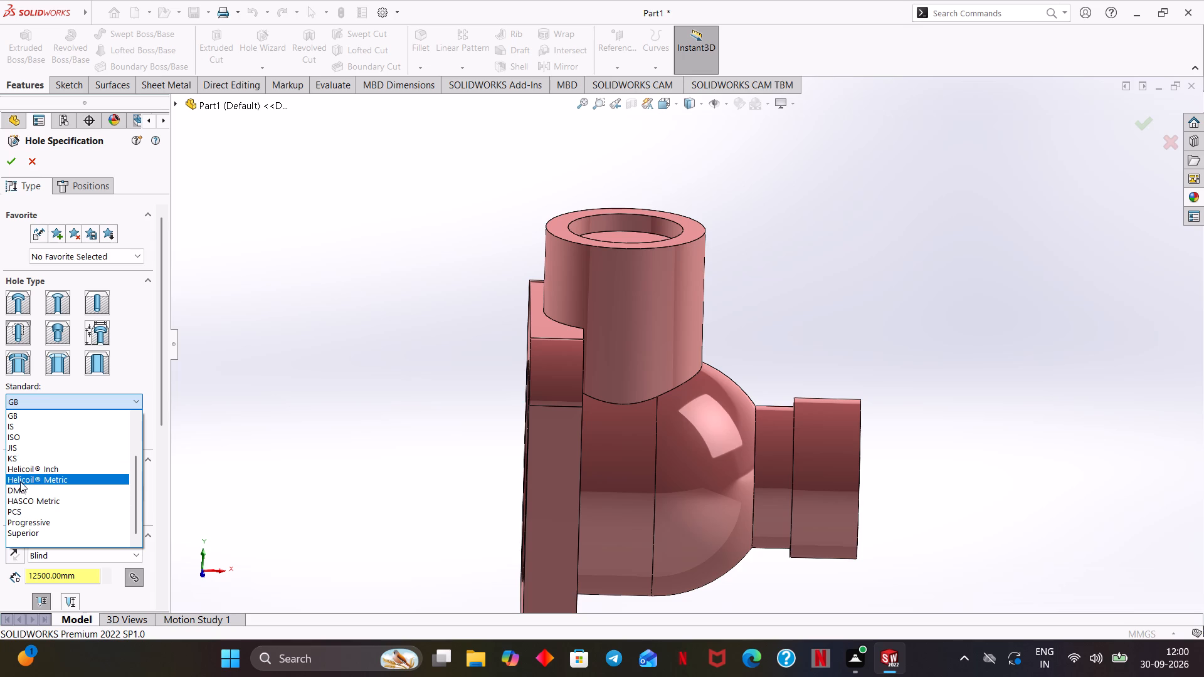
{"action": "scroll", "coordinate": [39, 459], "scroll_direction": "down", "scroll_amount": 2}
{"action": "scroll", "coordinate": [39, 459], "scroll_direction": "up", "scroll_amount": 3}
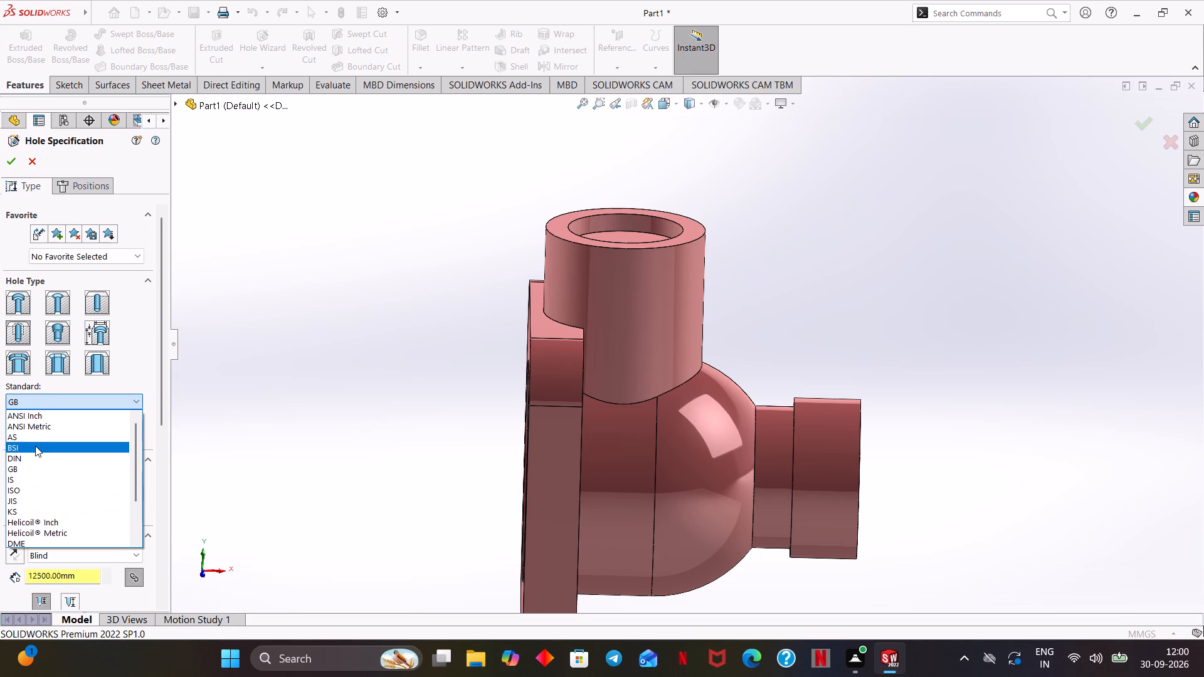
{"action": "left_click", "coordinate": [29, 457]}
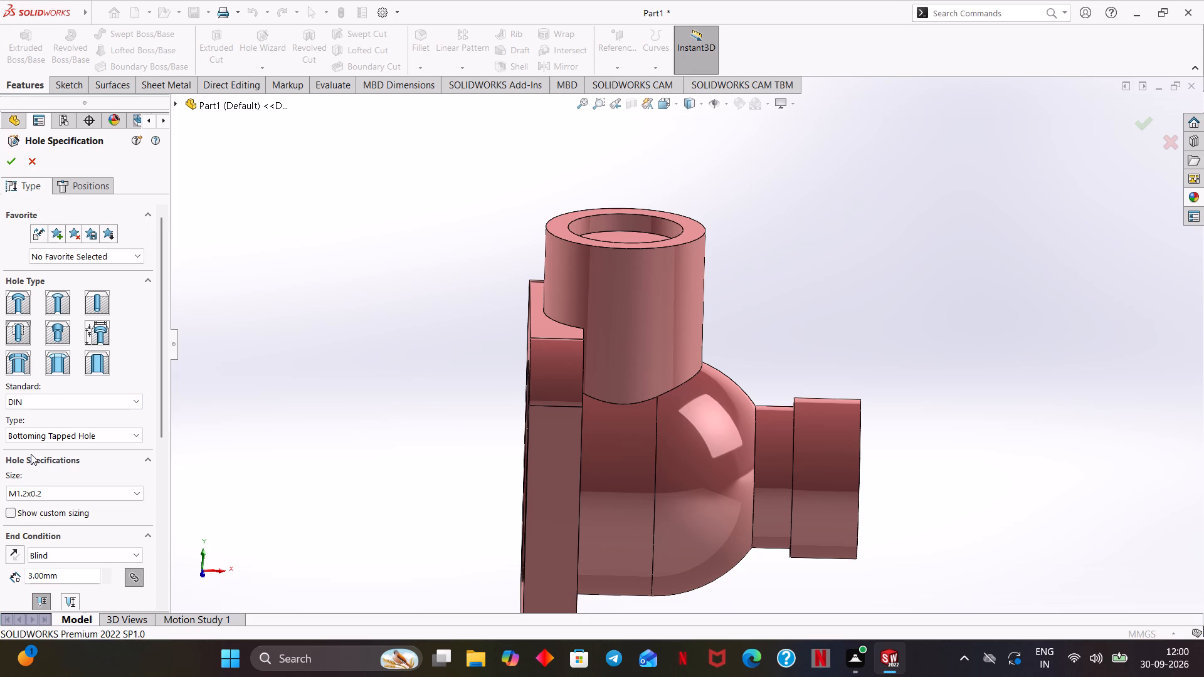
{"action": "left_click", "coordinate": [38, 434]}
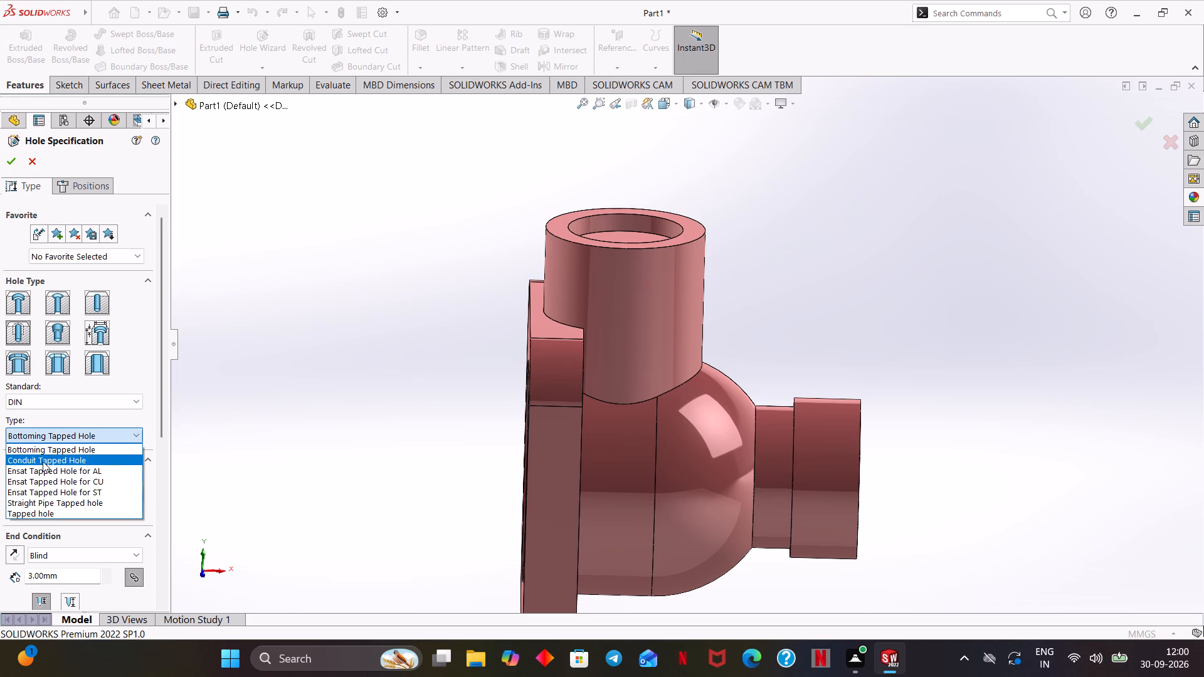
{"action": "scroll", "coordinate": [42, 464], "scroll_direction": "up", "scroll_amount": 1}
{"action": "scroll", "coordinate": [40, 473], "scroll_direction": "down", "scroll_amount": 1}
{"action": "scroll", "coordinate": [40, 473], "scroll_direction": "up", "scroll_amount": 4}
{"action": "scroll", "coordinate": [45, 490], "scroll_direction": "down", "scroll_amount": 2}
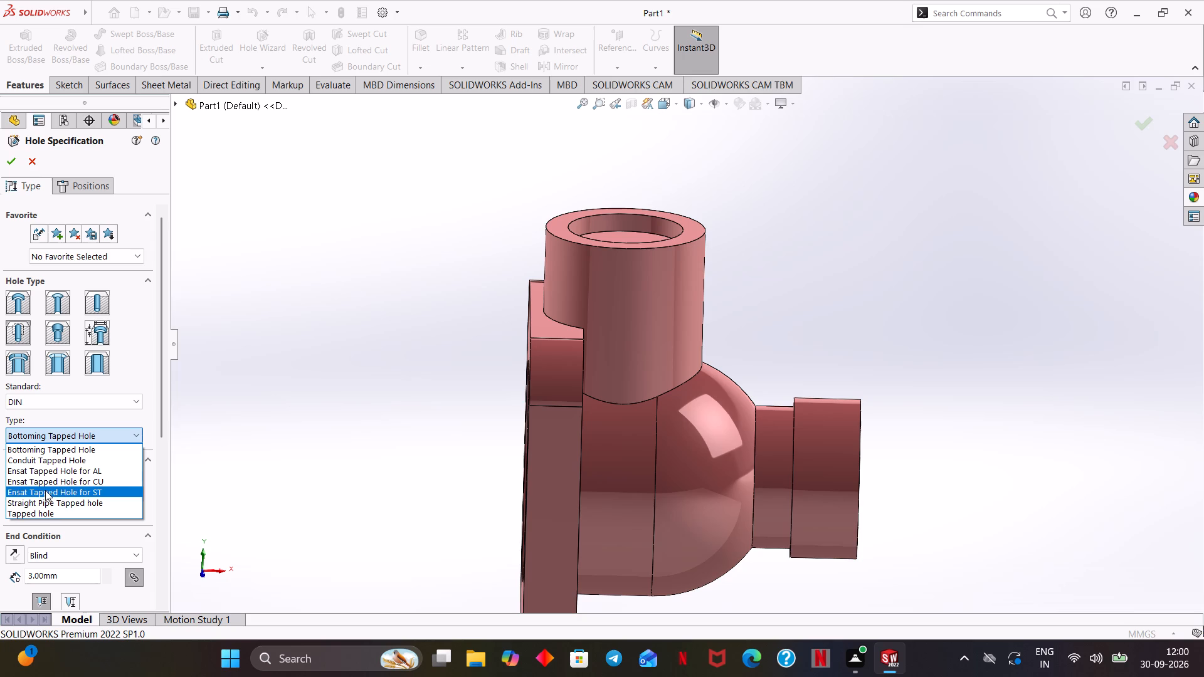
{"action": "left_click", "coordinate": [43, 511]}
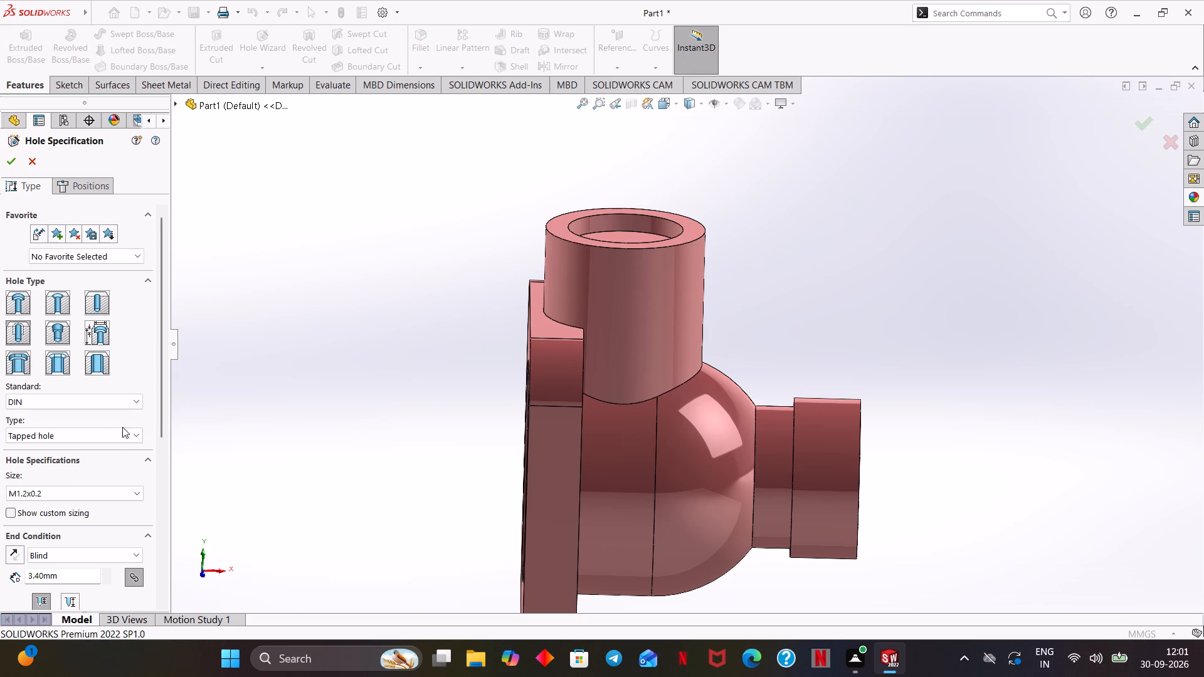
Set the tapped hole's size to M24x1.5.
{"action": "scroll", "coordinate": [53, 488], "scroll_direction": "down", "scroll_amount": 4}
{"action": "left_click", "coordinate": [82, 273]}
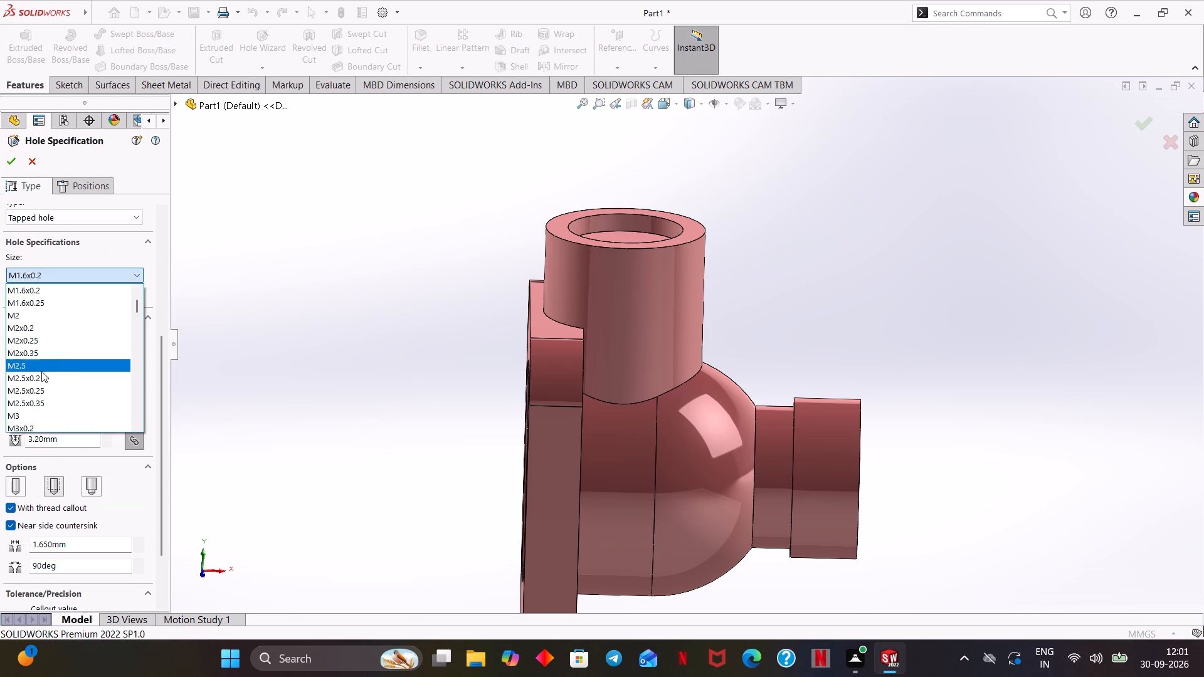
{"action": "scroll", "coordinate": [41, 374], "scroll_direction": "down", "scroll_amount": 20}
{"action": "scroll", "coordinate": [41, 374], "scroll_direction": "down", "scroll_amount": 1}
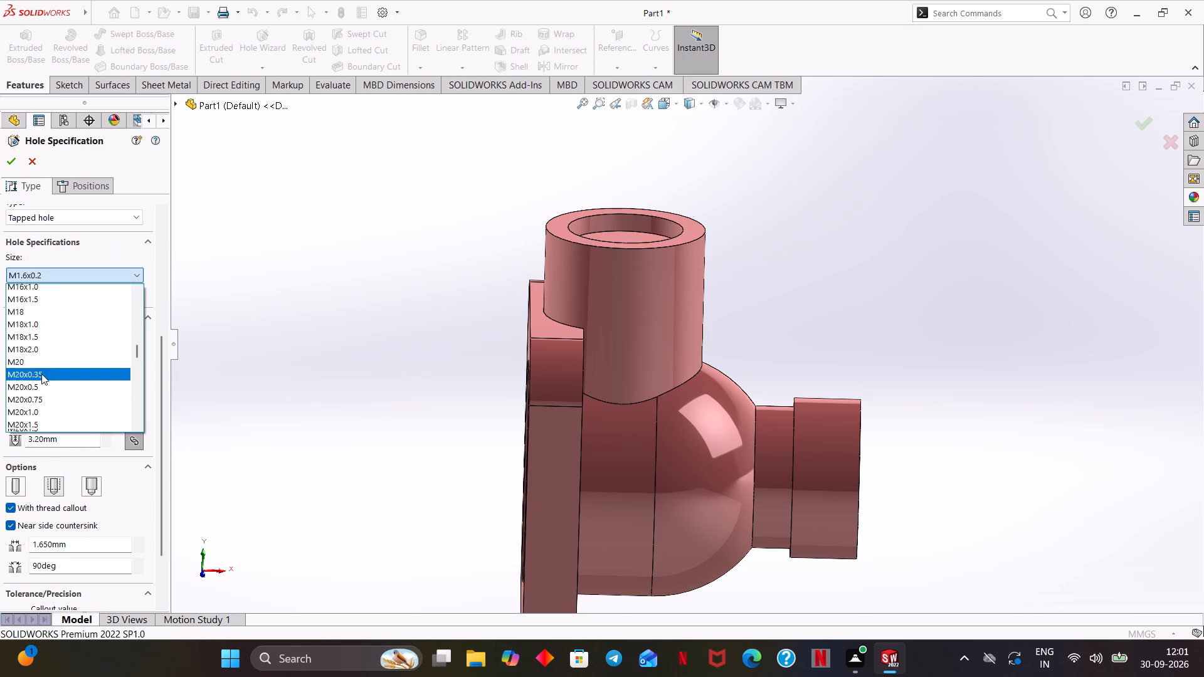
{"action": "scroll", "coordinate": [41, 374], "scroll_direction": "down", "scroll_amount": 8}
{"action": "scroll", "coordinate": [48, 352], "scroll_direction": "down", "scroll_amount": 14}
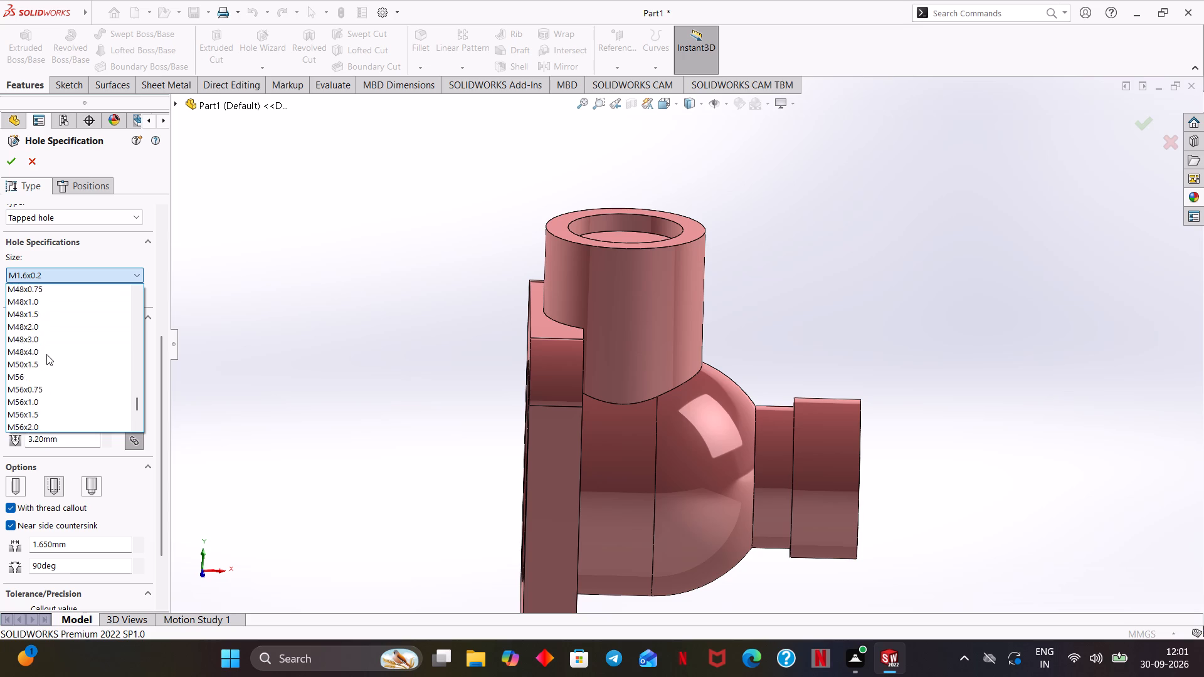
{"action": "scroll", "coordinate": [46, 354], "scroll_direction": "down", "scroll_amount": 7}
{"action": "scroll", "coordinate": [38, 359], "scroll_direction": "up", "scroll_amount": 6}
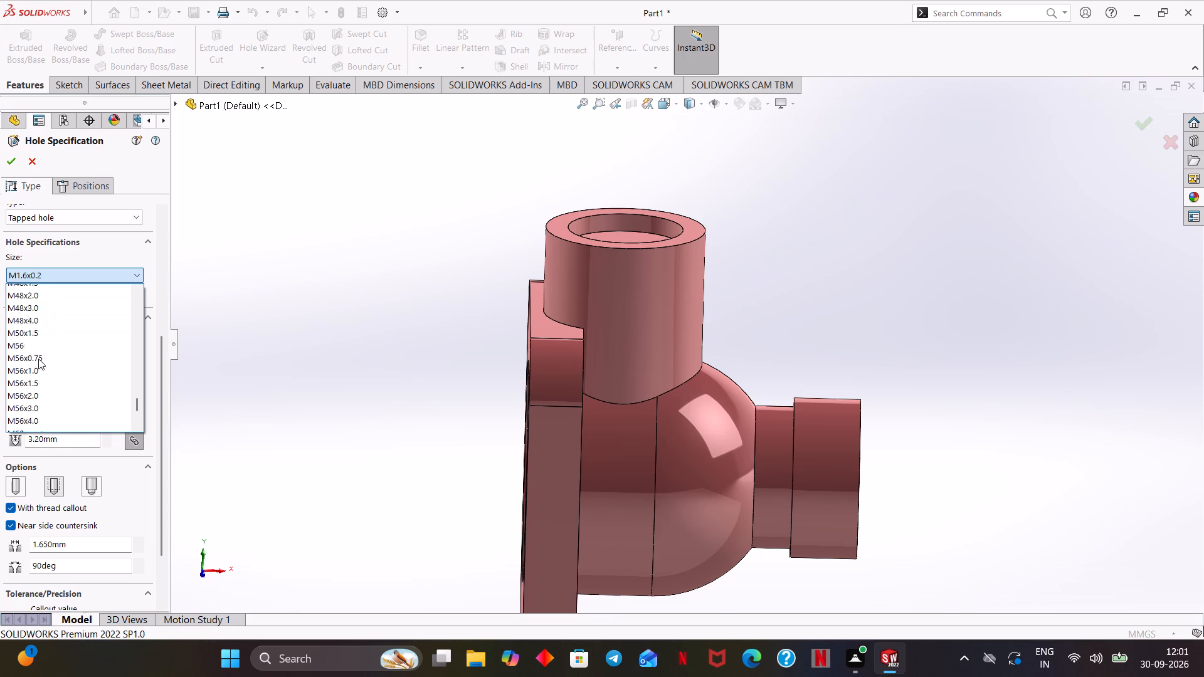
{"action": "scroll", "coordinate": [38, 359], "scroll_direction": "up", "scroll_amount": 6}
{"action": "scroll", "coordinate": [38, 359], "scroll_direction": "down", "scroll_amount": 1}
{"action": "scroll", "coordinate": [38, 359], "scroll_direction": "up", "scroll_amount": 7}
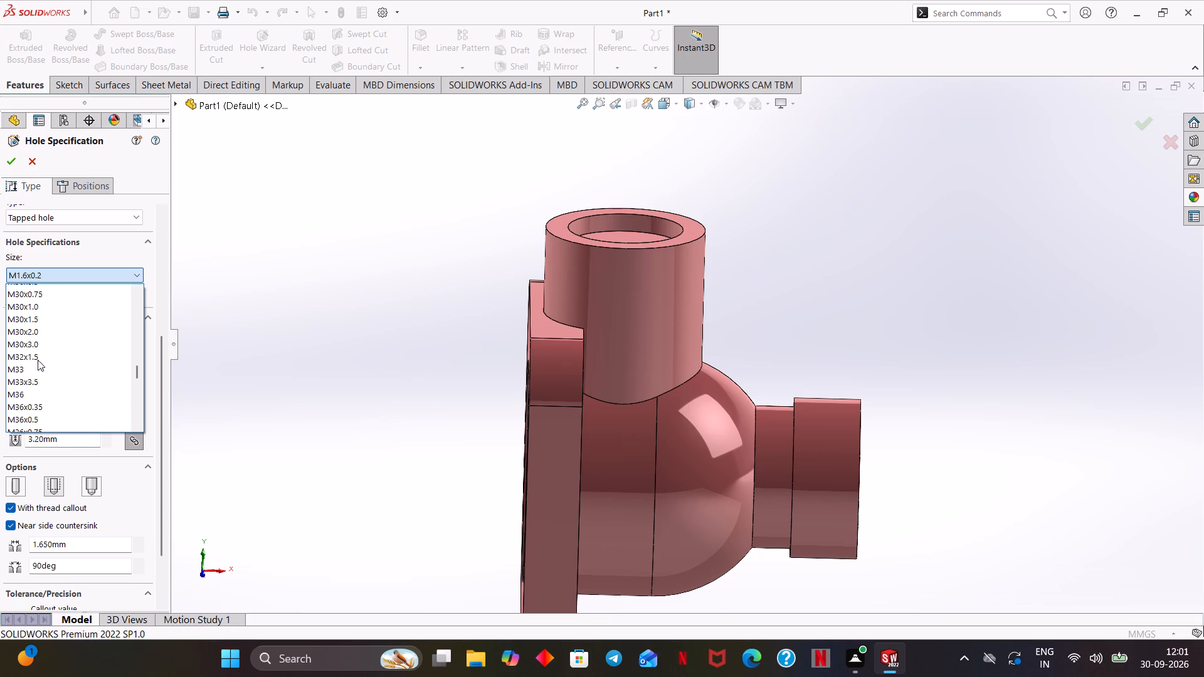
{"action": "scroll", "coordinate": [38, 360], "scroll_direction": "up", "scroll_amount": 2}
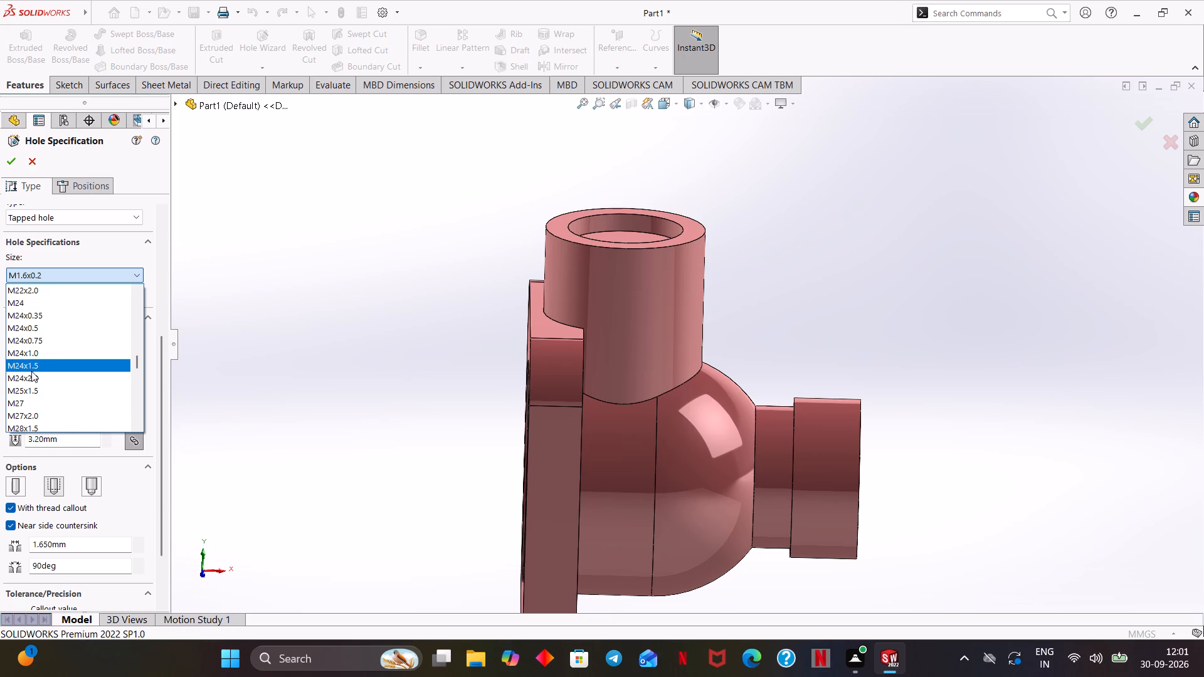
{"action": "left_click", "coordinate": [31, 370]}
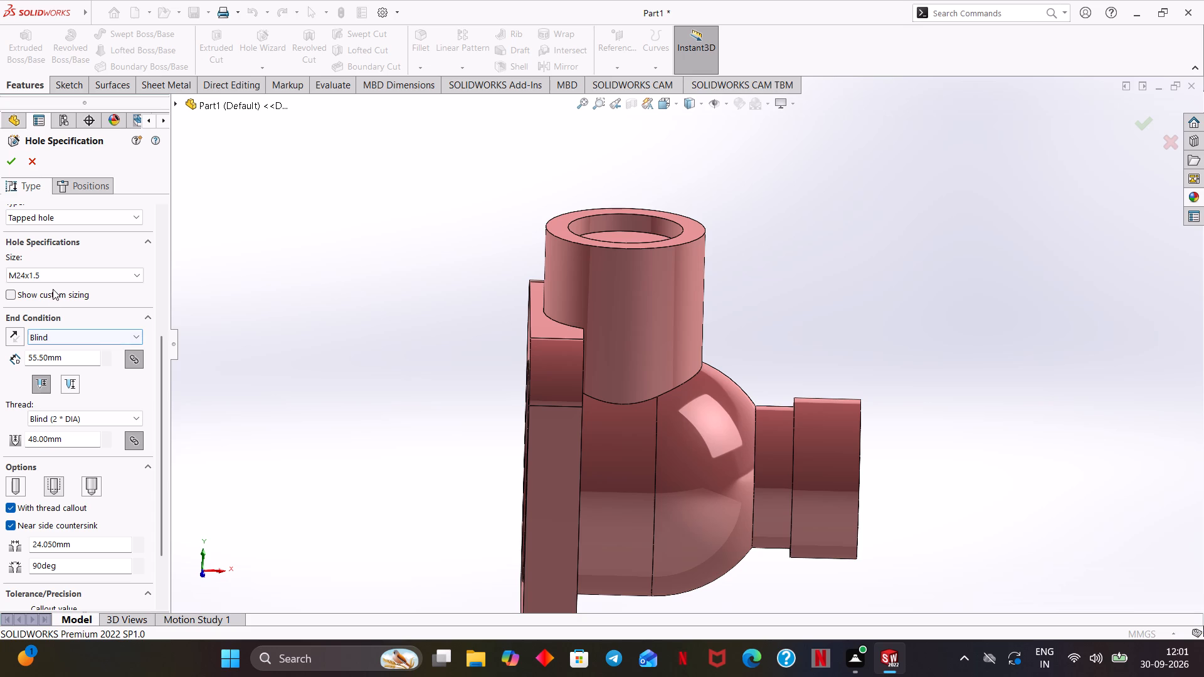
Set the tapped hole's end condition to Up To Next and review the remaining hole options.
{"action": "left_click", "coordinate": [69, 334]}
{"action": "left_click", "coordinate": [65, 370]}
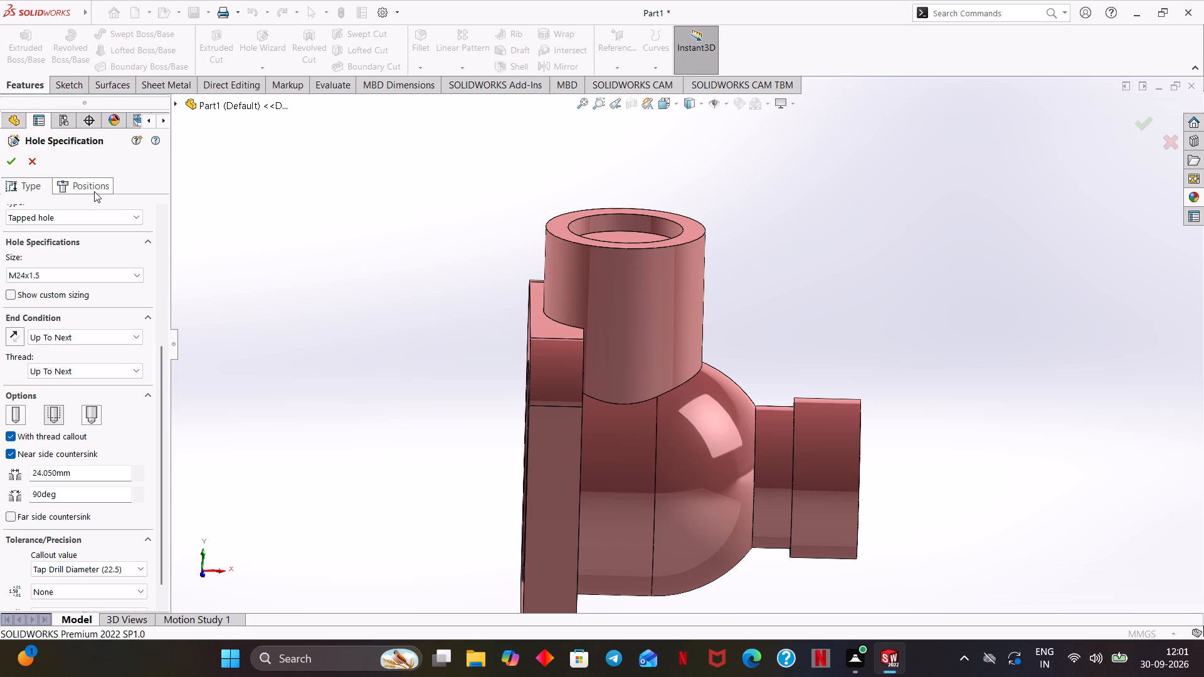
{"action": "scroll", "coordinate": [78, 525], "scroll_direction": "down", "scroll_amount": 5}
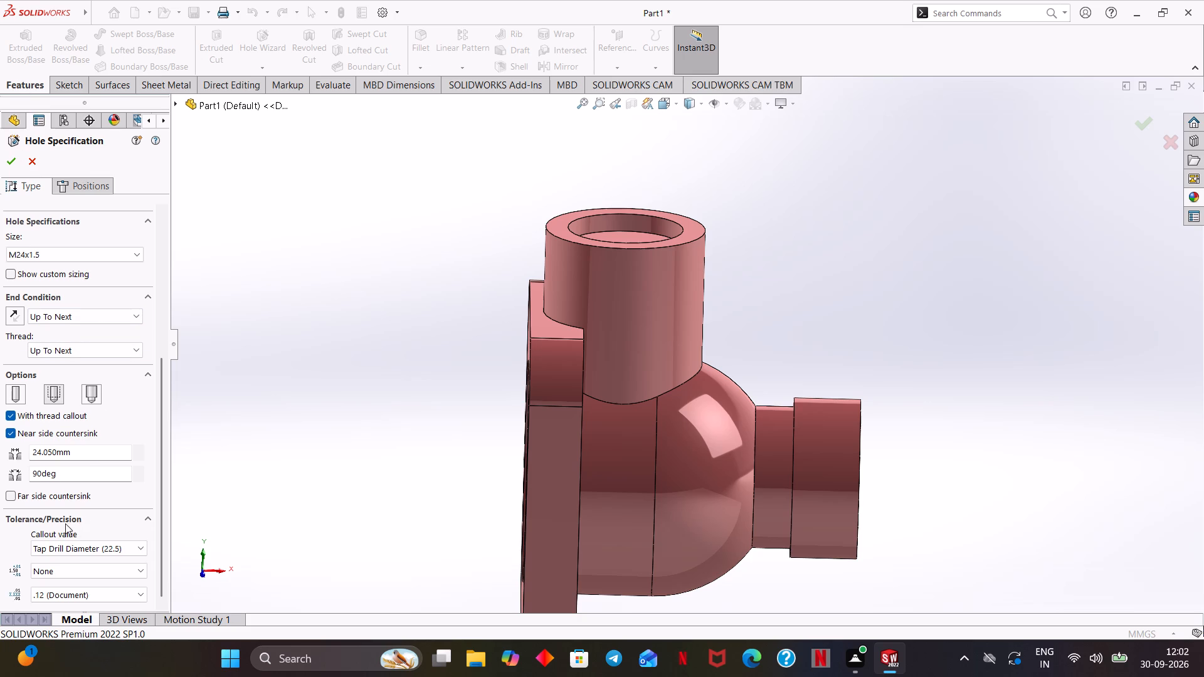
{"action": "scroll", "coordinate": [64, 520], "scroll_direction": "down", "scroll_amount": 8}
Position the M24x1.5 tapped hole at the centre of the circular recess floor in the upright branch and finish the feature.
{"action": "left_click", "coordinate": [74, 189]}
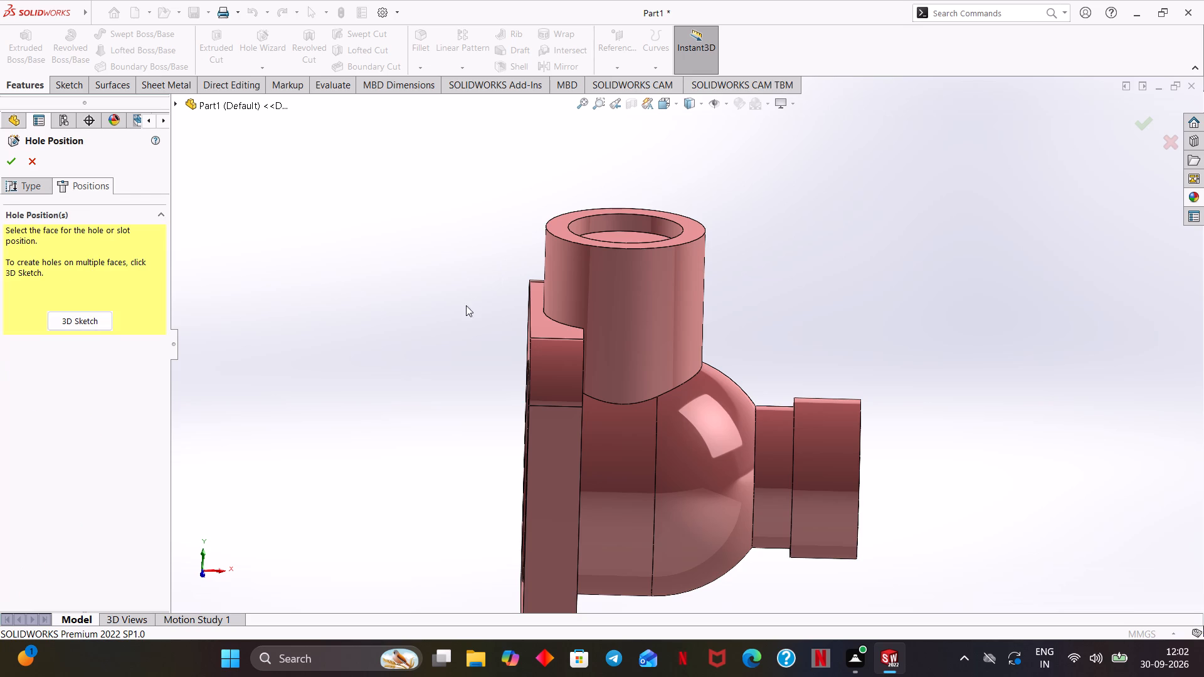
{"action": "middle_click_drag", "start_coordinate": [448, 317], "coordinate": [446, 394]}
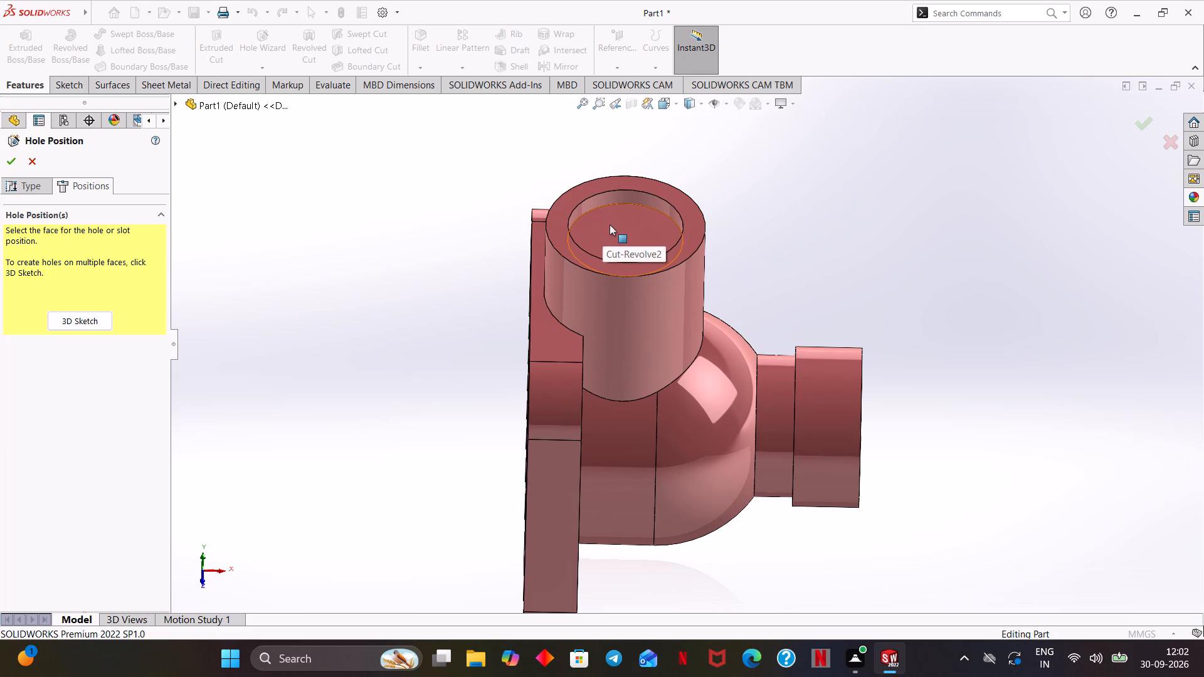
{"action": "middle_click_drag", "start_coordinate": [610, 224], "coordinate": [606, 310]}
{"action": "left_click", "coordinate": [611, 304]}
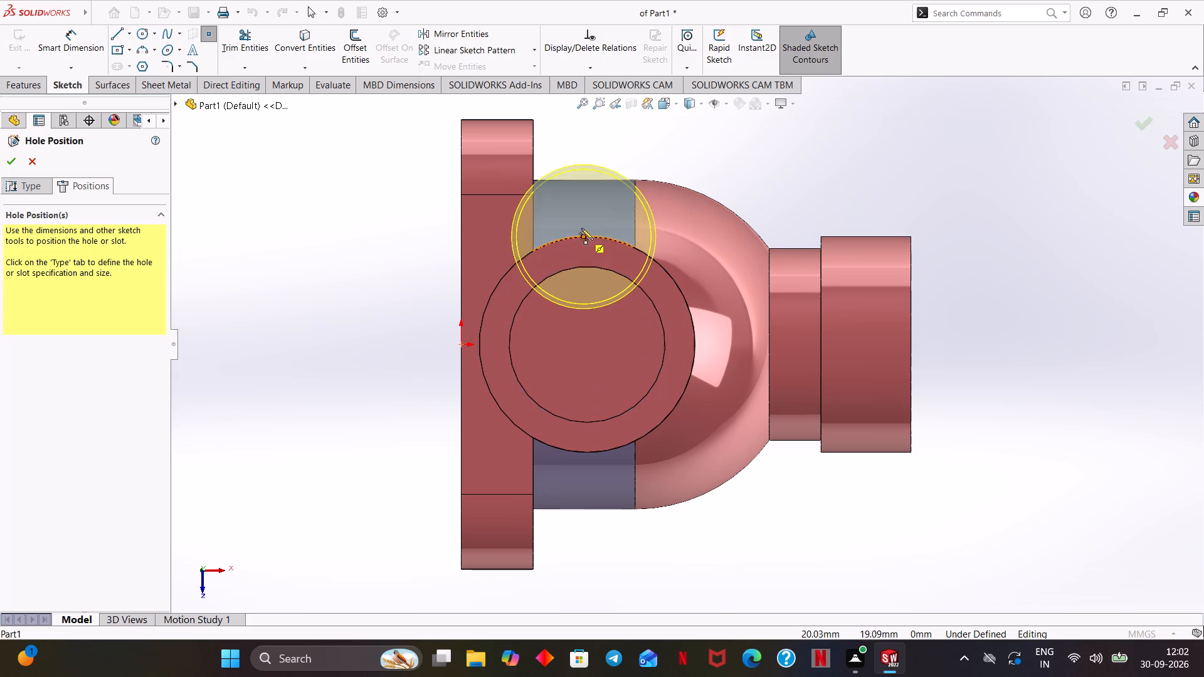
{"action": "scroll", "coordinate": [578, 310], "scroll_direction": "down", "scroll_amount": 1}
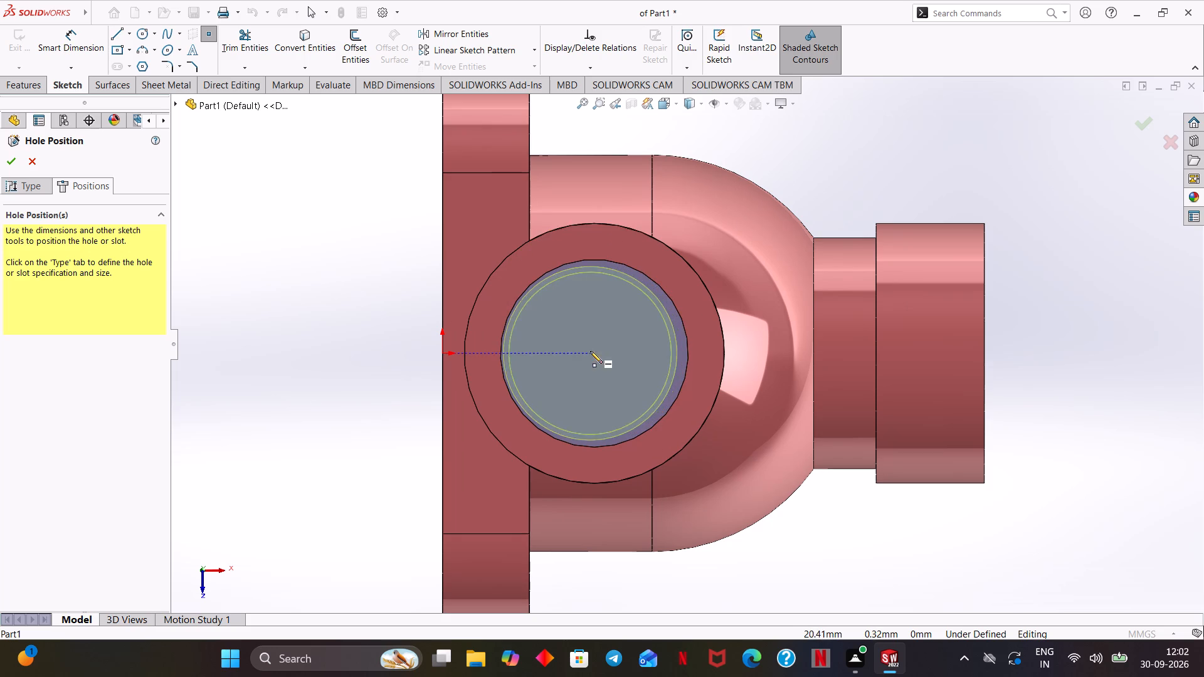
{"action": "left_click", "coordinate": [596, 353]}
{"action": "right_click", "coordinate": [630, 329]}
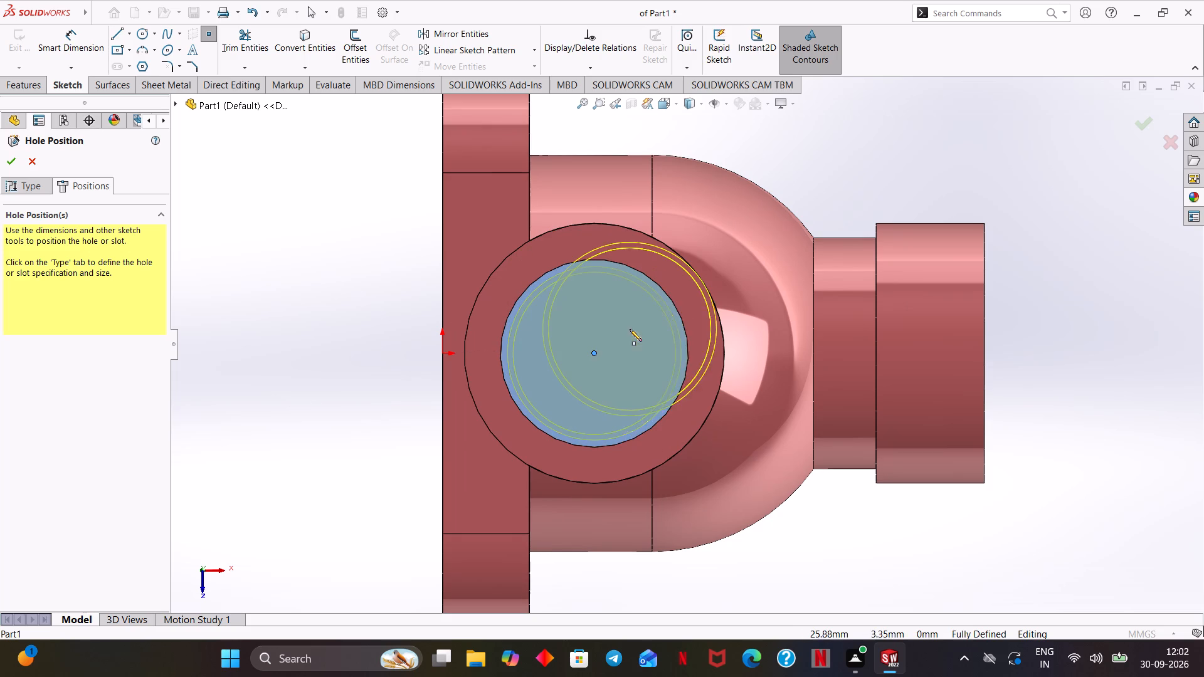
{"action": "left_click", "coordinate": [662, 337]}
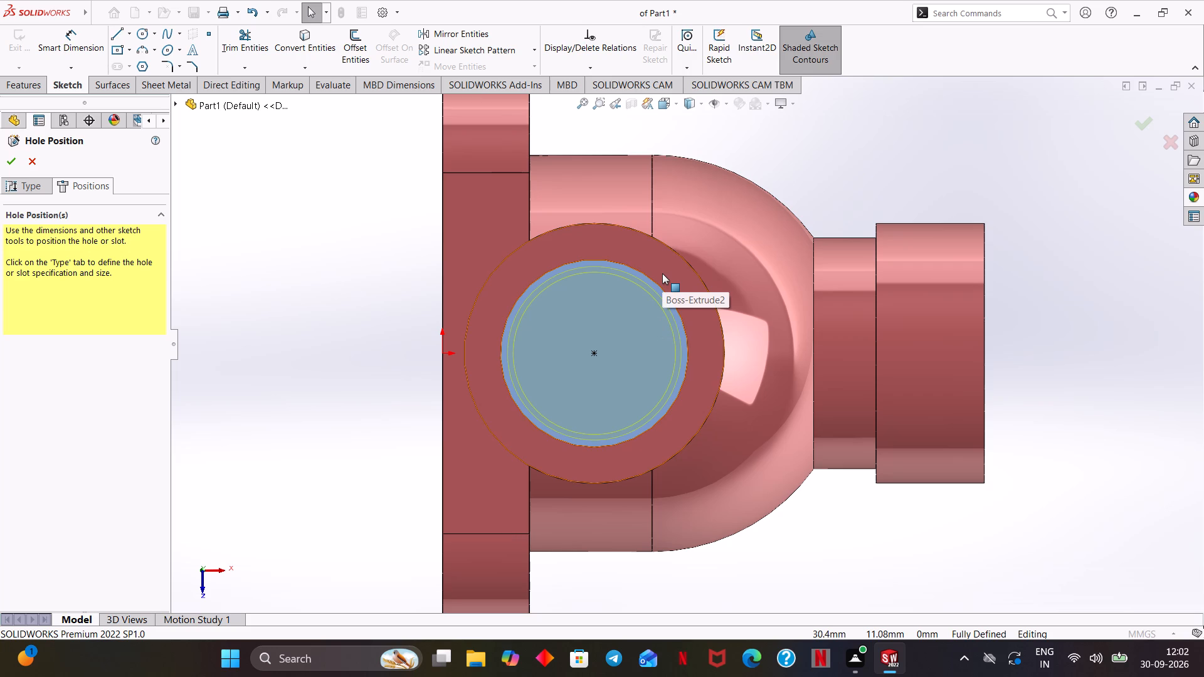
{"action": "left_click", "coordinate": [1146, 125]}
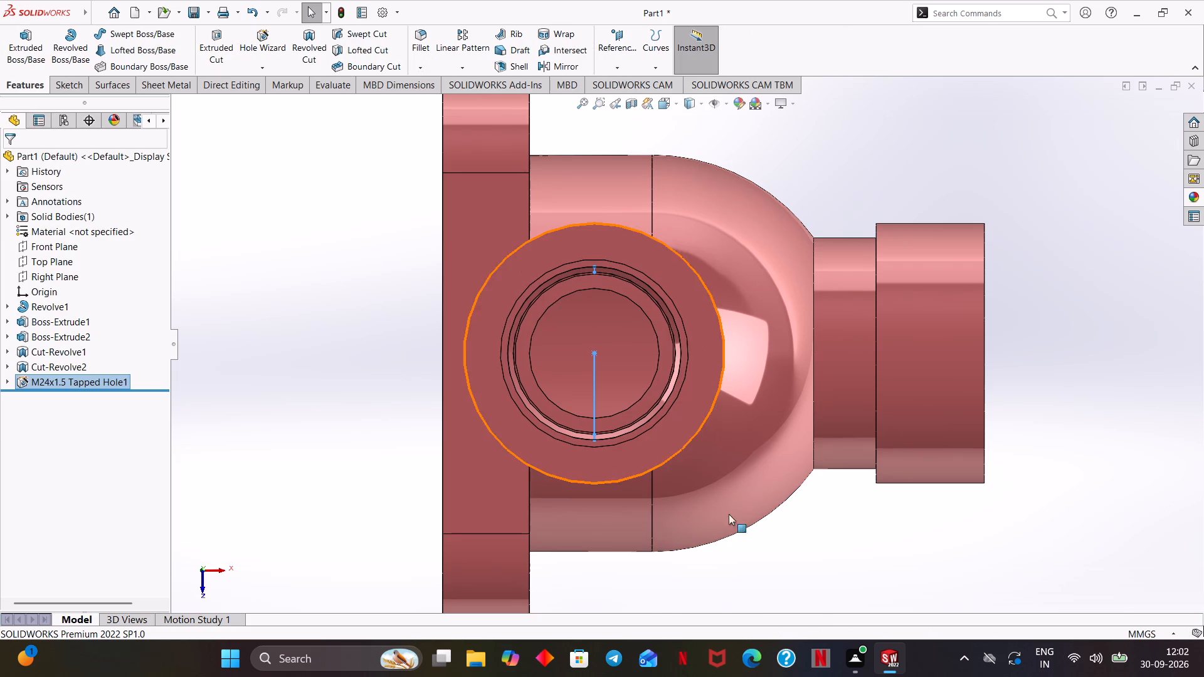
Examine the tapped hole inside the branch using a section view on the Front Plane, and turn the section off again.
{"action": "middle_click_drag", "start_coordinate": [776, 577], "coordinate": [766, 542]}
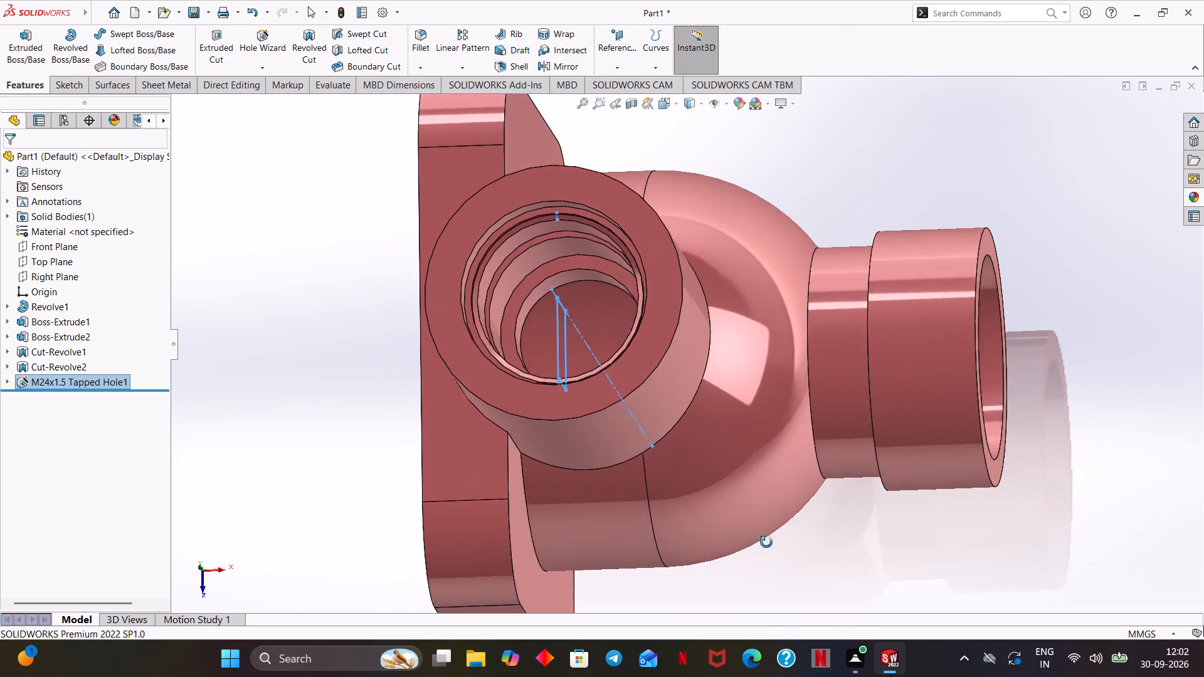
{"action": "middle_click_drag", "start_coordinate": [766, 542], "coordinate": [729, 396]}
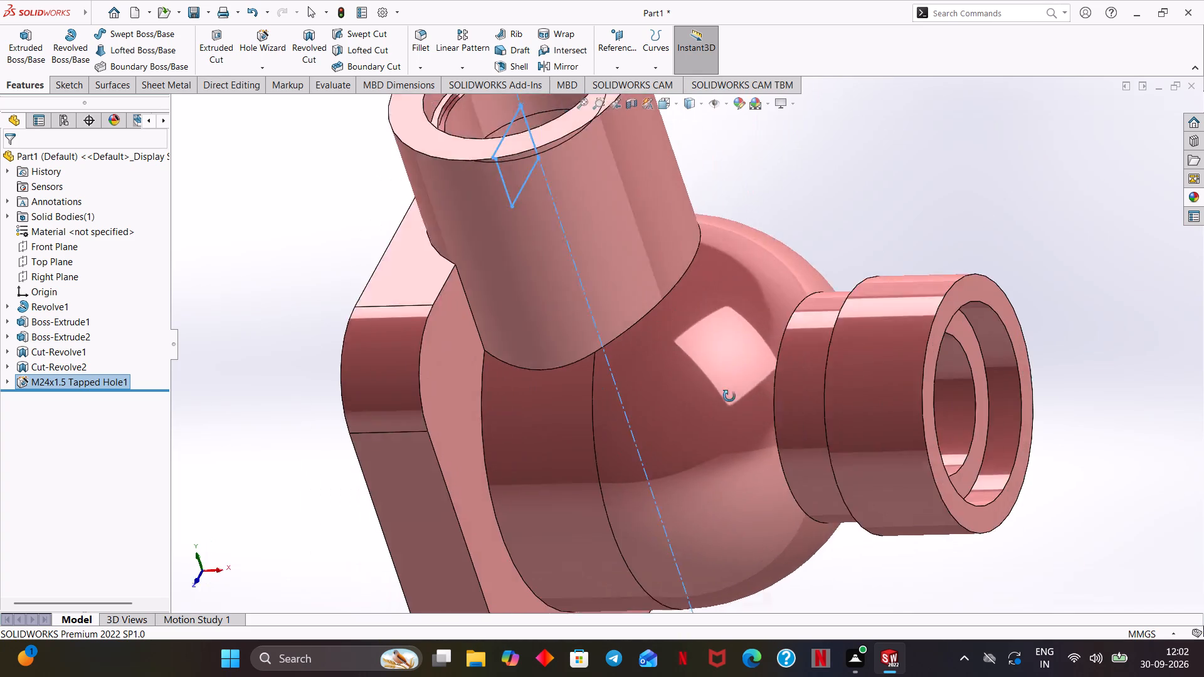
{"action": "middle_click_drag", "start_coordinate": [729, 396], "coordinate": [727, 315]}
{"action": "scroll", "coordinate": [727, 315], "scroll_direction": "up", "scroll_amount": 2}
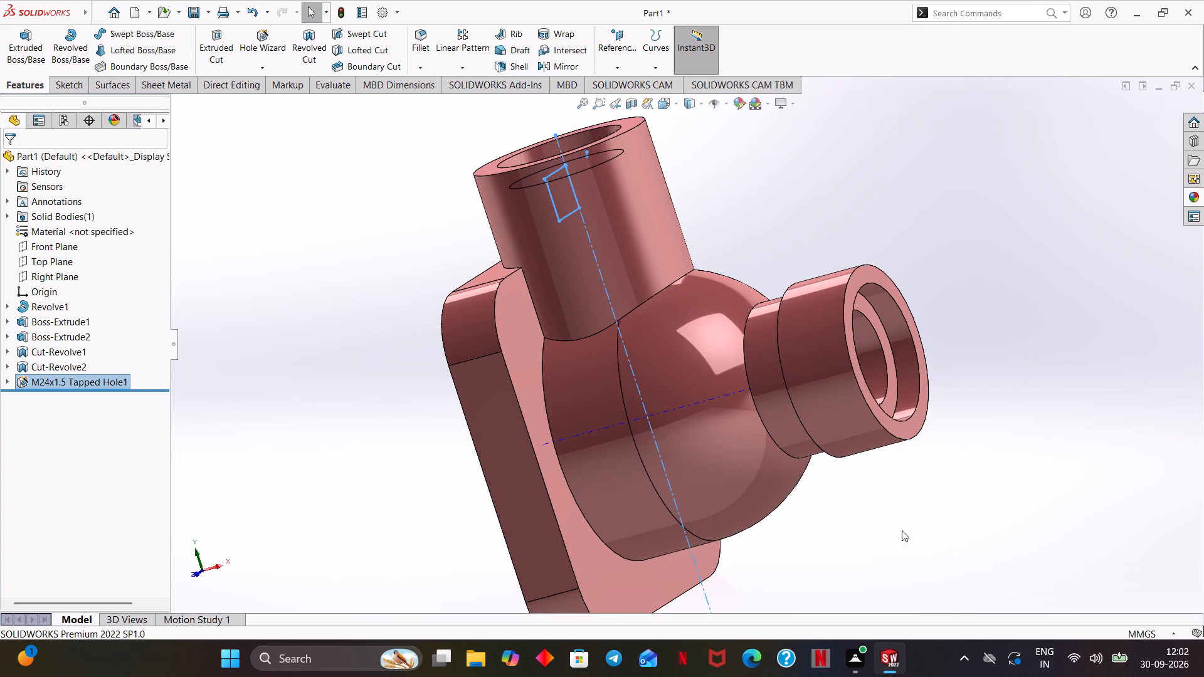
{"action": "left_click", "coordinate": [902, 530]}
{"action": "middle_click", "coordinate": [906, 520]}
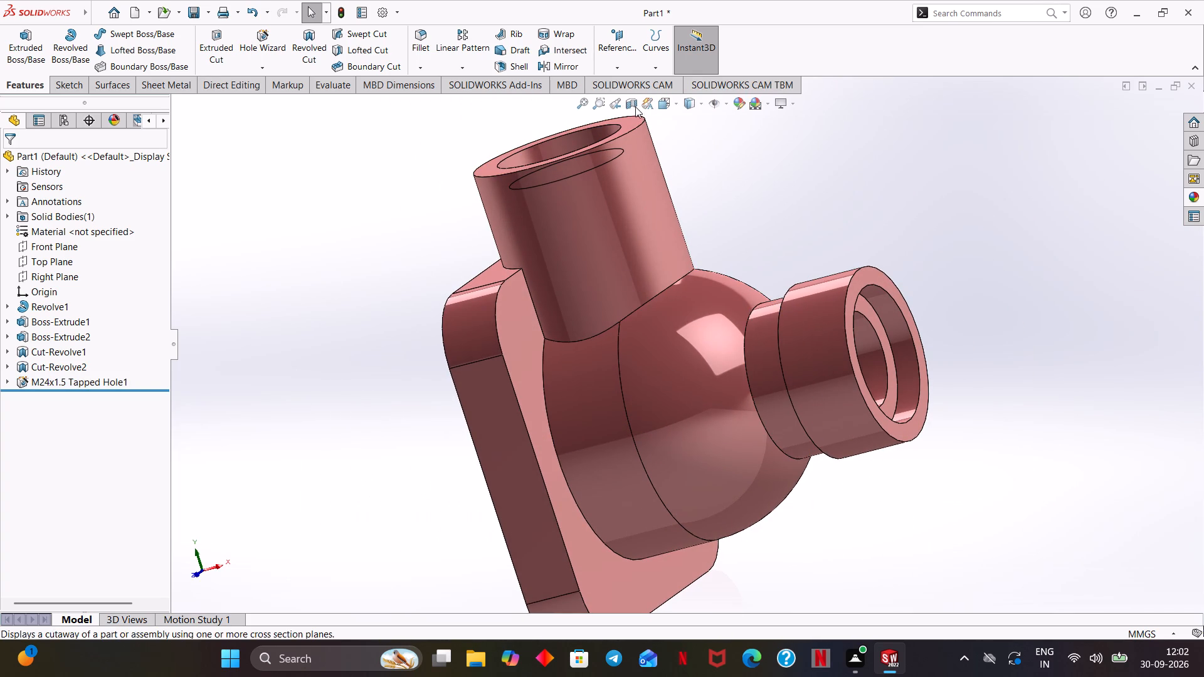
{"action": "left_click", "coordinate": [634, 104]}
{"action": "left_click", "coordinate": [721, 195]}
{"action": "middle_click_drag", "start_coordinate": [906, 392], "coordinate": [946, 372]}
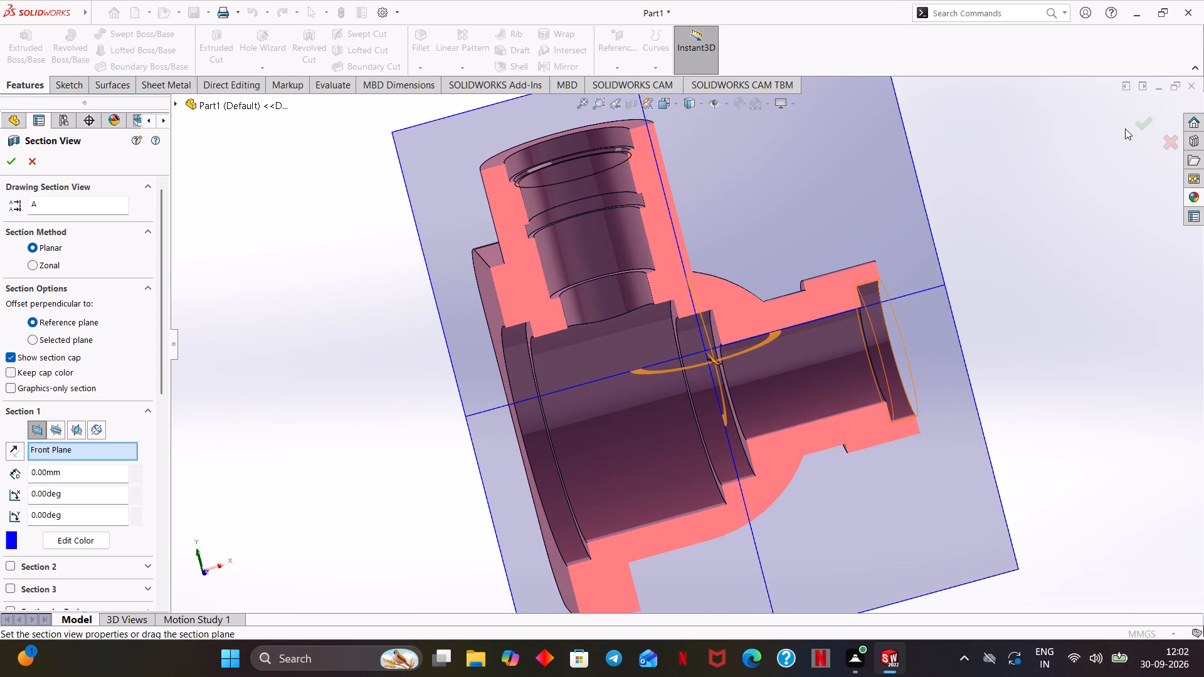
{"action": "left_click", "coordinate": [1136, 125]}
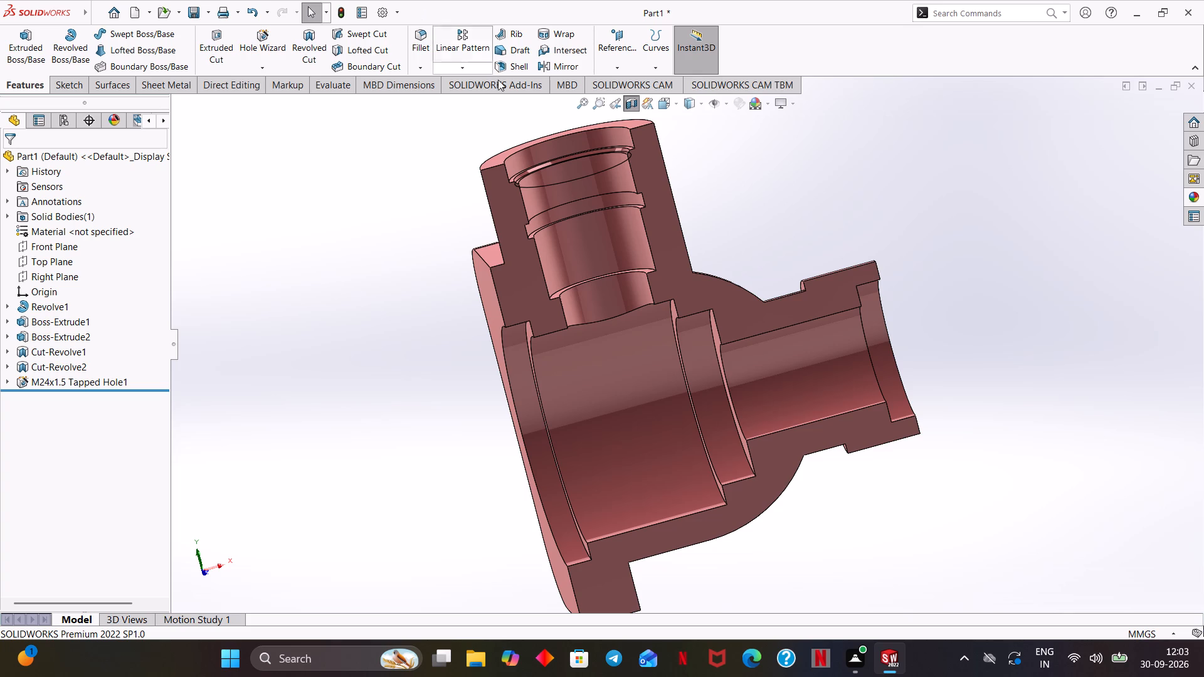
{"action": "left_click", "coordinate": [628, 107]}
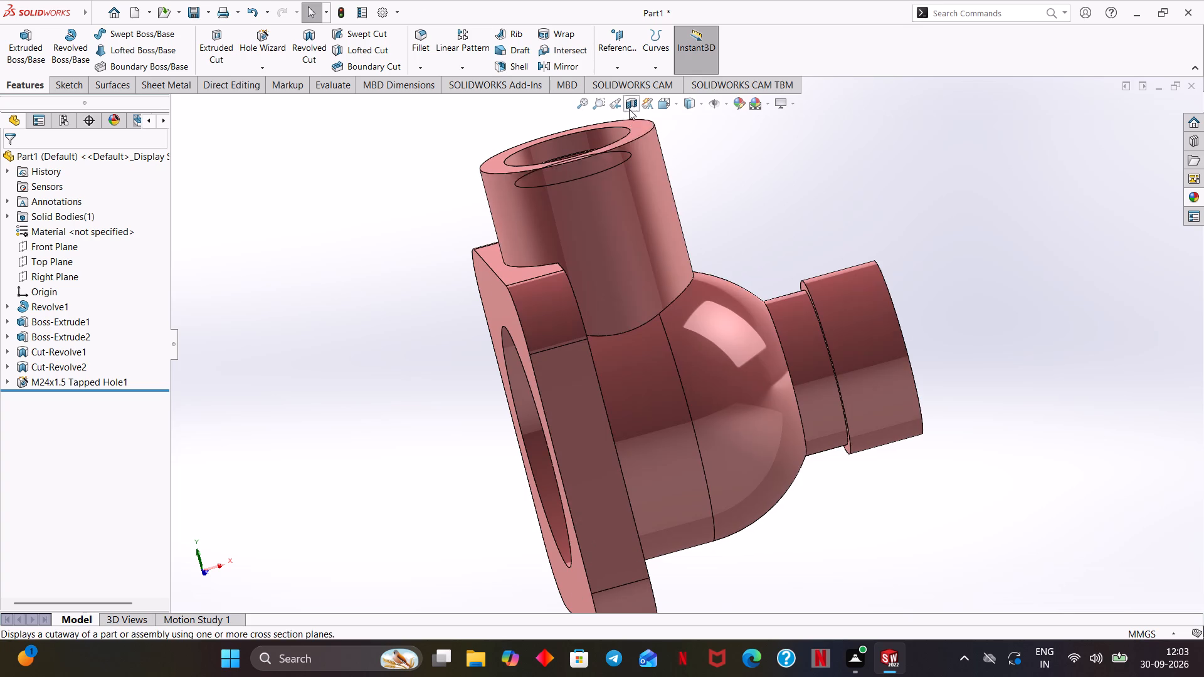
Enable shaded cosmetic threads in the document's Detailing properties.
{"action": "key", "text": "ctrl+7"}
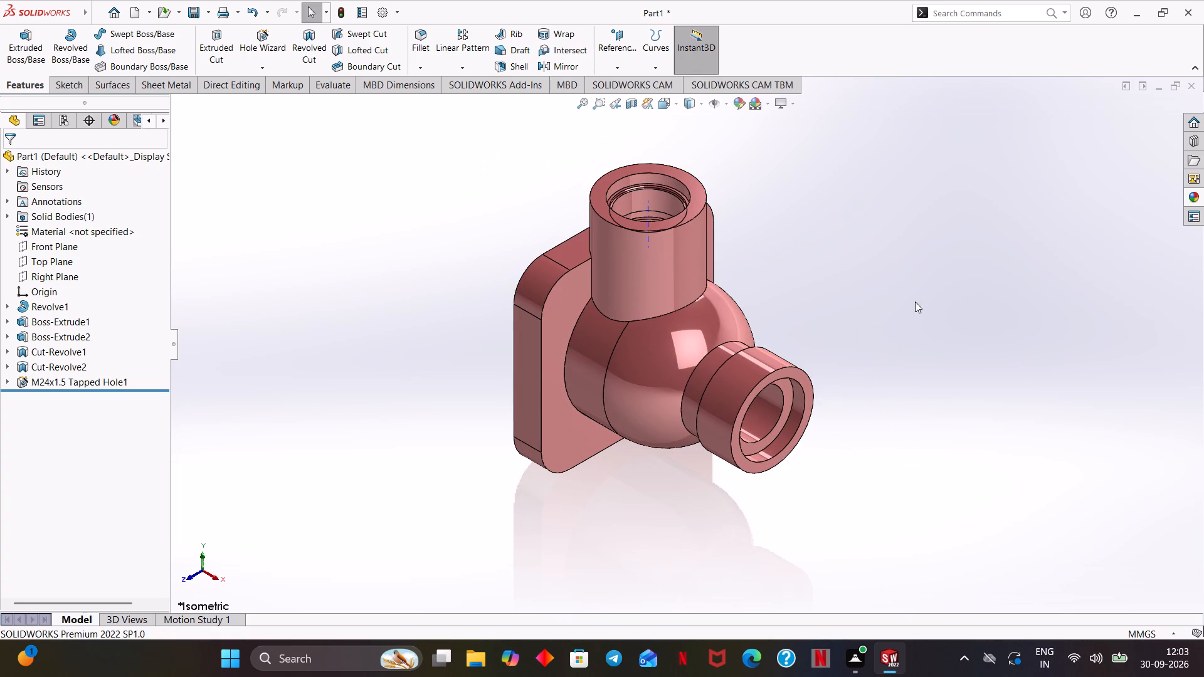
{"action": "left_click", "coordinate": [866, 260]}
{"action": "left_click", "coordinate": [826, 241]}
{"action": "left_click", "coordinate": [384, 17]}
{"action": "left_click", "coordinate": [409, 107]}
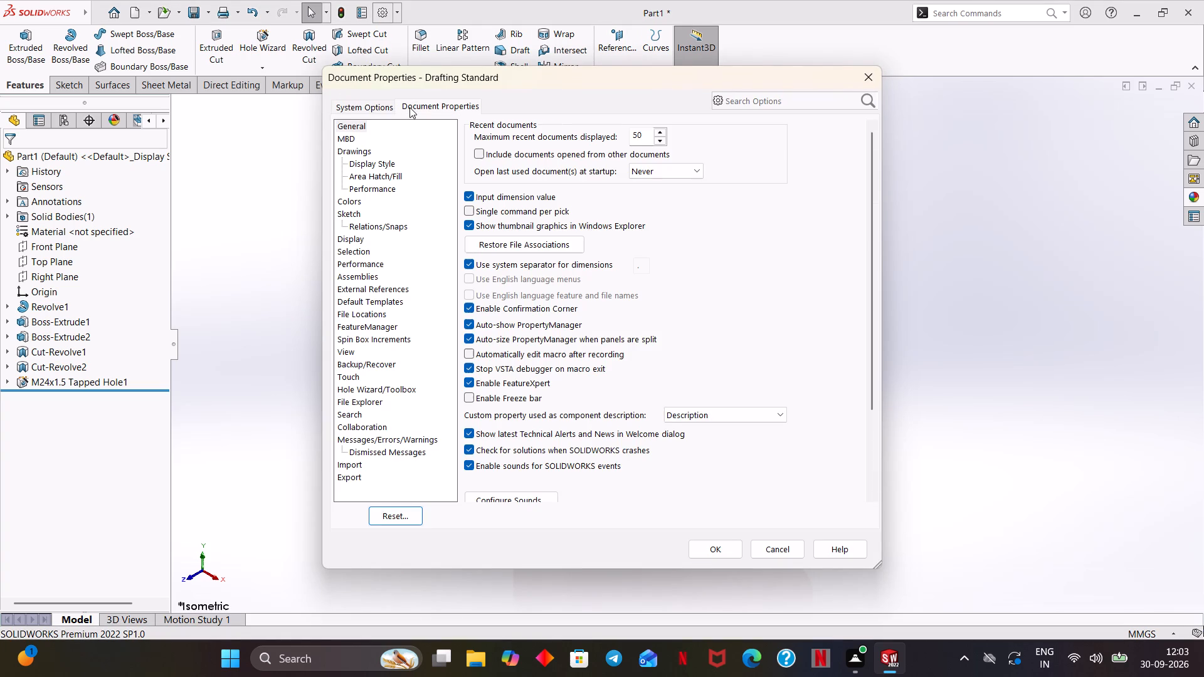
{"action": "left_click", "coordinate": [356, 201]}
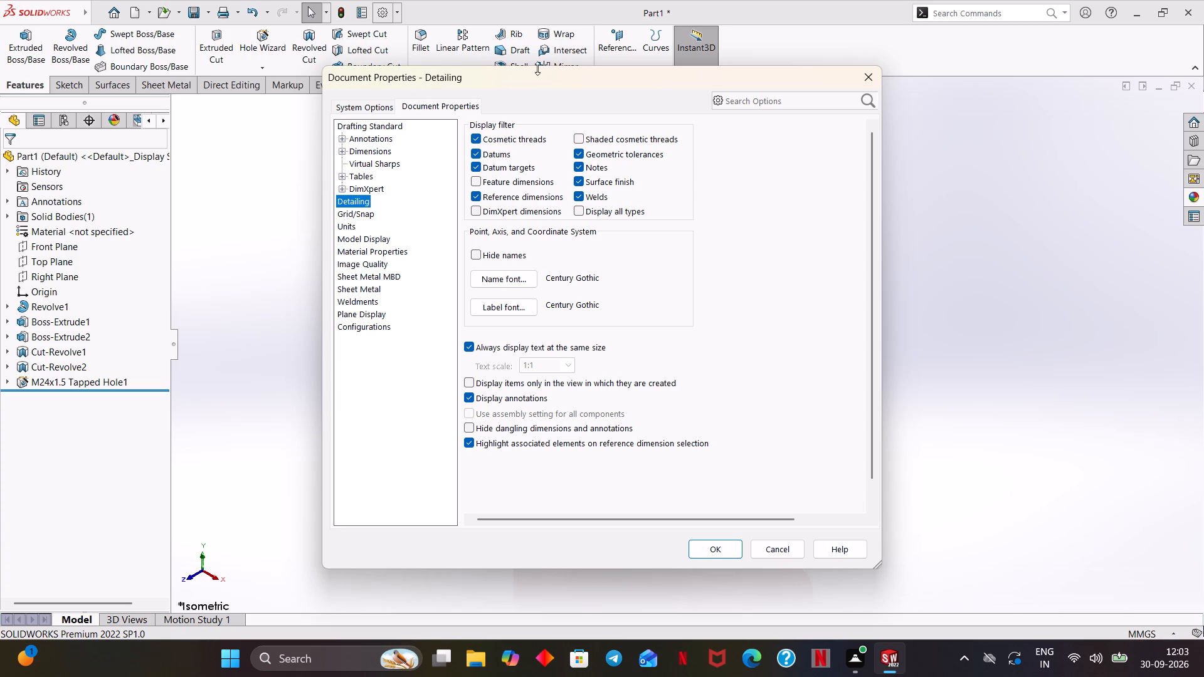
{"action": "left_click", "coordinate": [587, 140]}
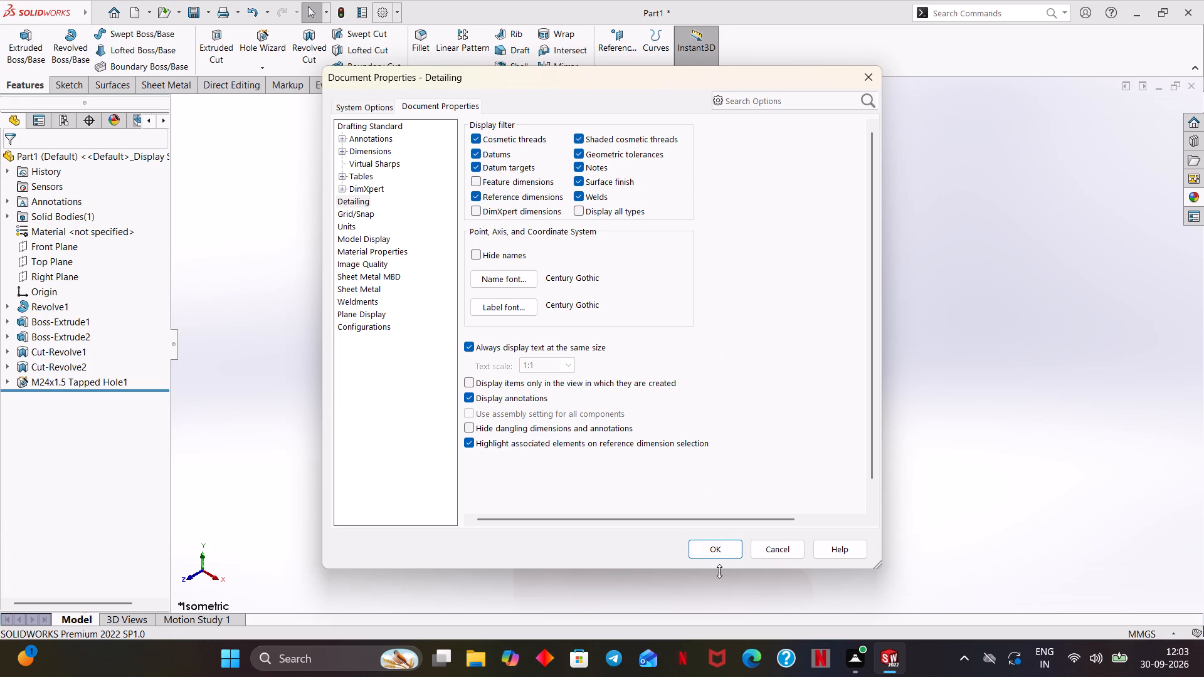
{"action": "left_click", "coordinate": [718, 552]}
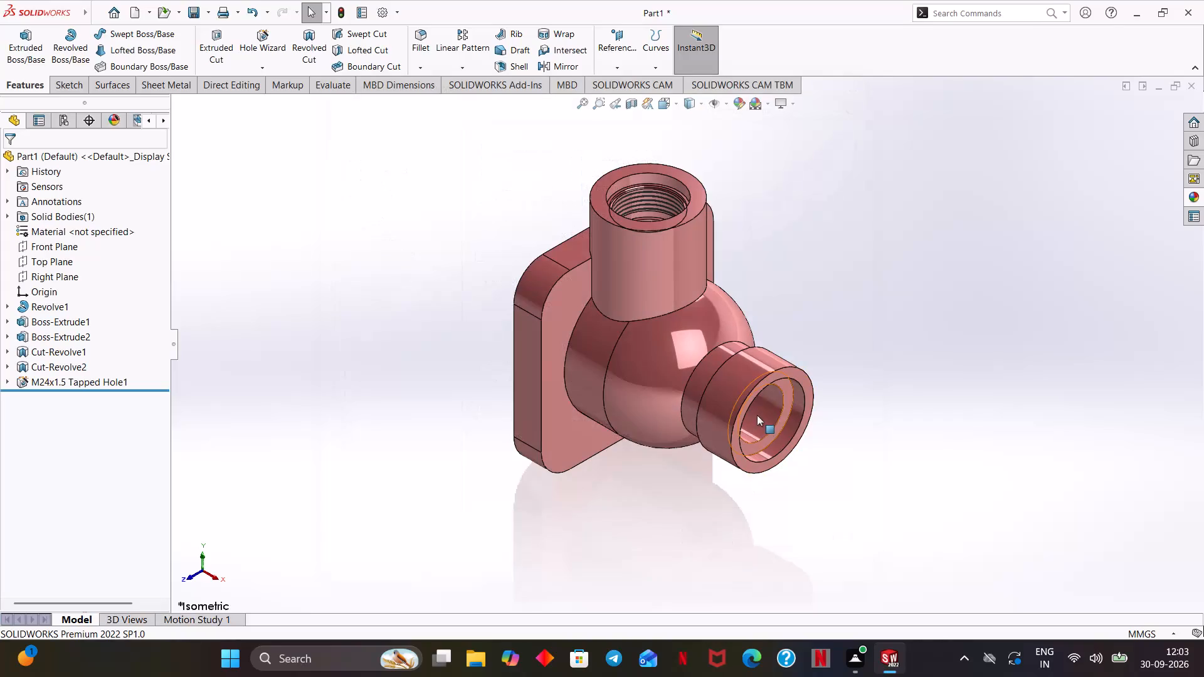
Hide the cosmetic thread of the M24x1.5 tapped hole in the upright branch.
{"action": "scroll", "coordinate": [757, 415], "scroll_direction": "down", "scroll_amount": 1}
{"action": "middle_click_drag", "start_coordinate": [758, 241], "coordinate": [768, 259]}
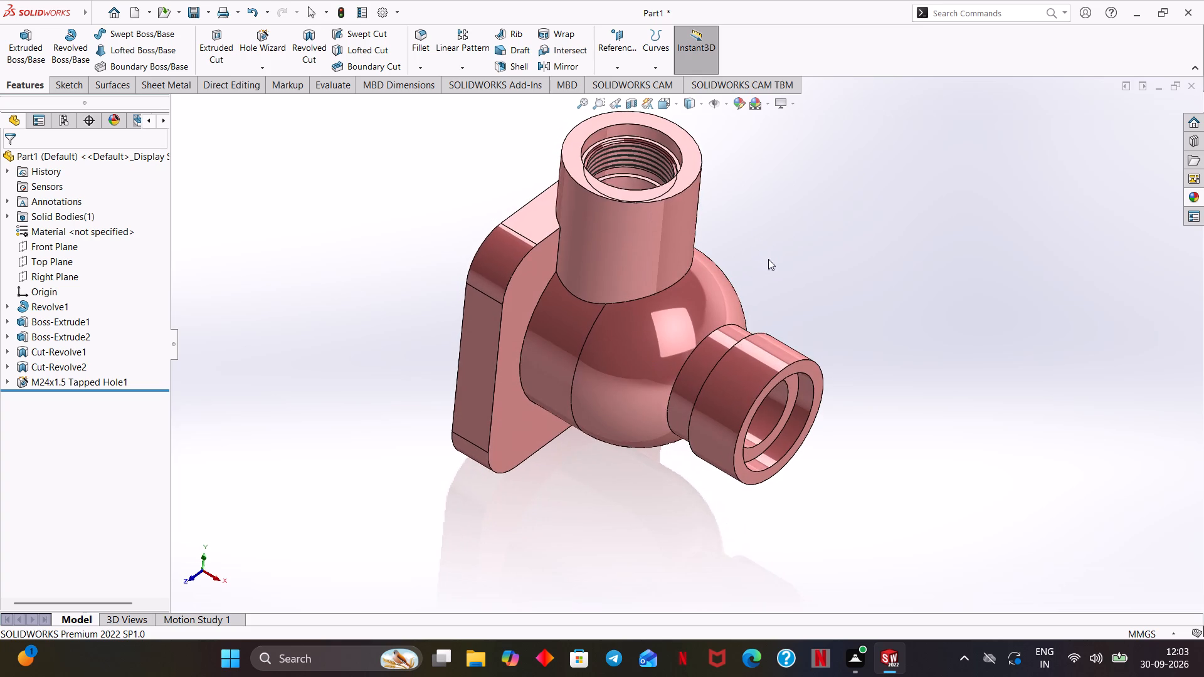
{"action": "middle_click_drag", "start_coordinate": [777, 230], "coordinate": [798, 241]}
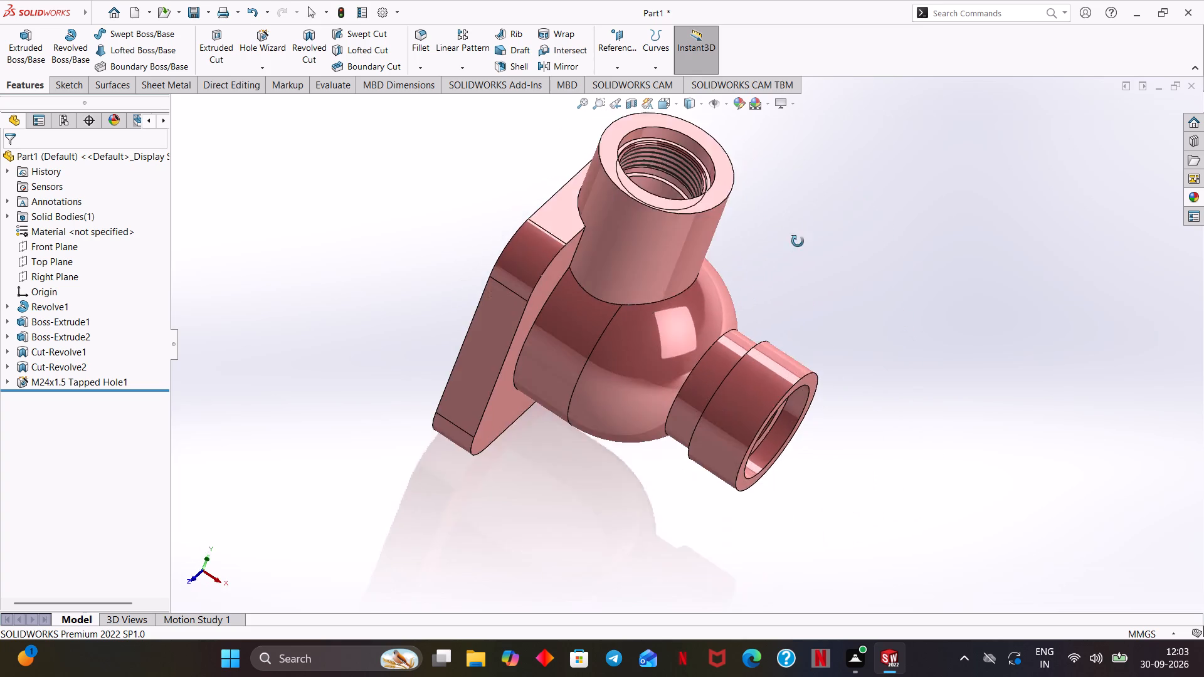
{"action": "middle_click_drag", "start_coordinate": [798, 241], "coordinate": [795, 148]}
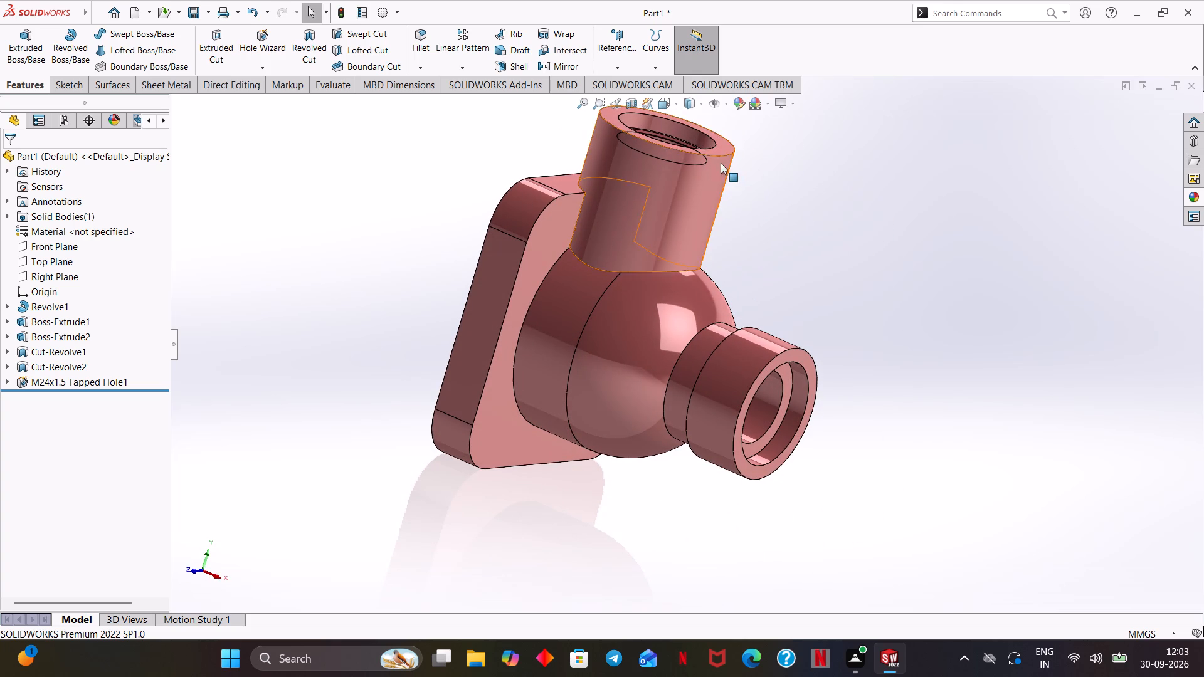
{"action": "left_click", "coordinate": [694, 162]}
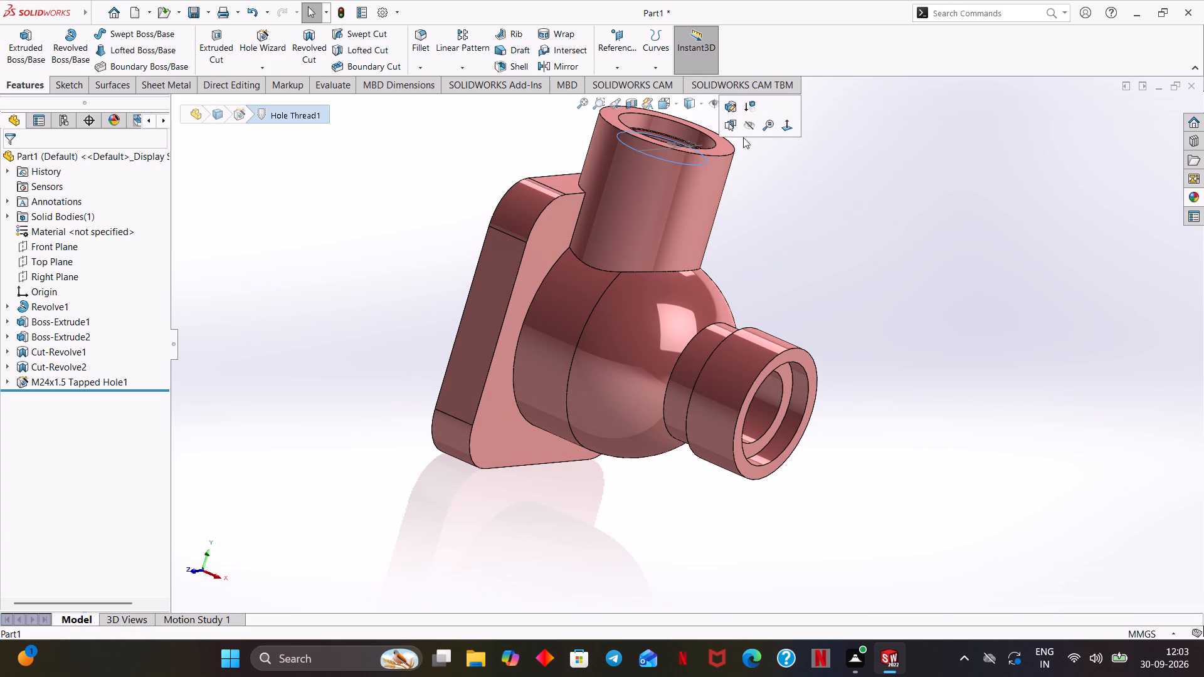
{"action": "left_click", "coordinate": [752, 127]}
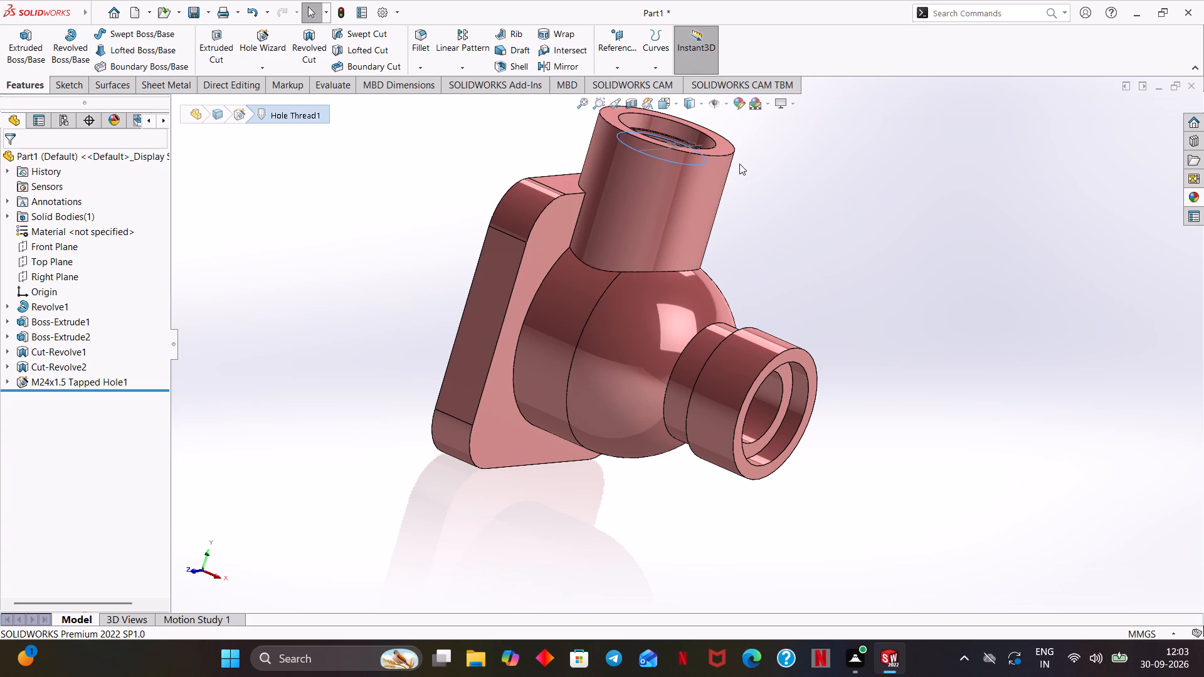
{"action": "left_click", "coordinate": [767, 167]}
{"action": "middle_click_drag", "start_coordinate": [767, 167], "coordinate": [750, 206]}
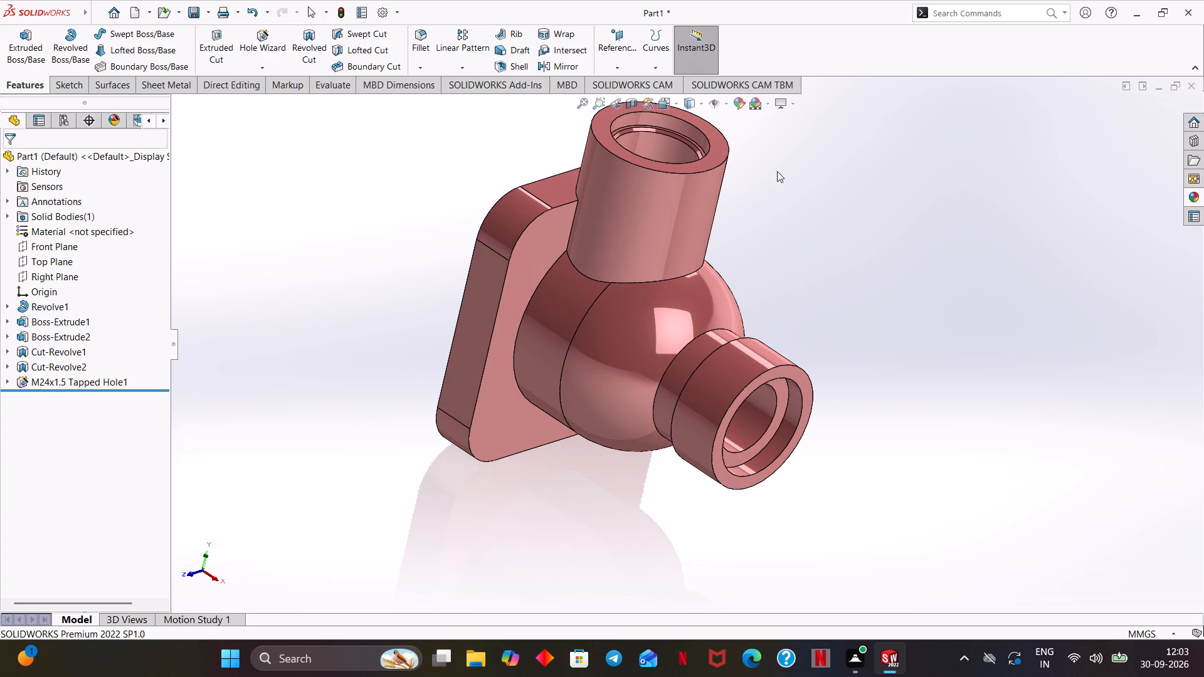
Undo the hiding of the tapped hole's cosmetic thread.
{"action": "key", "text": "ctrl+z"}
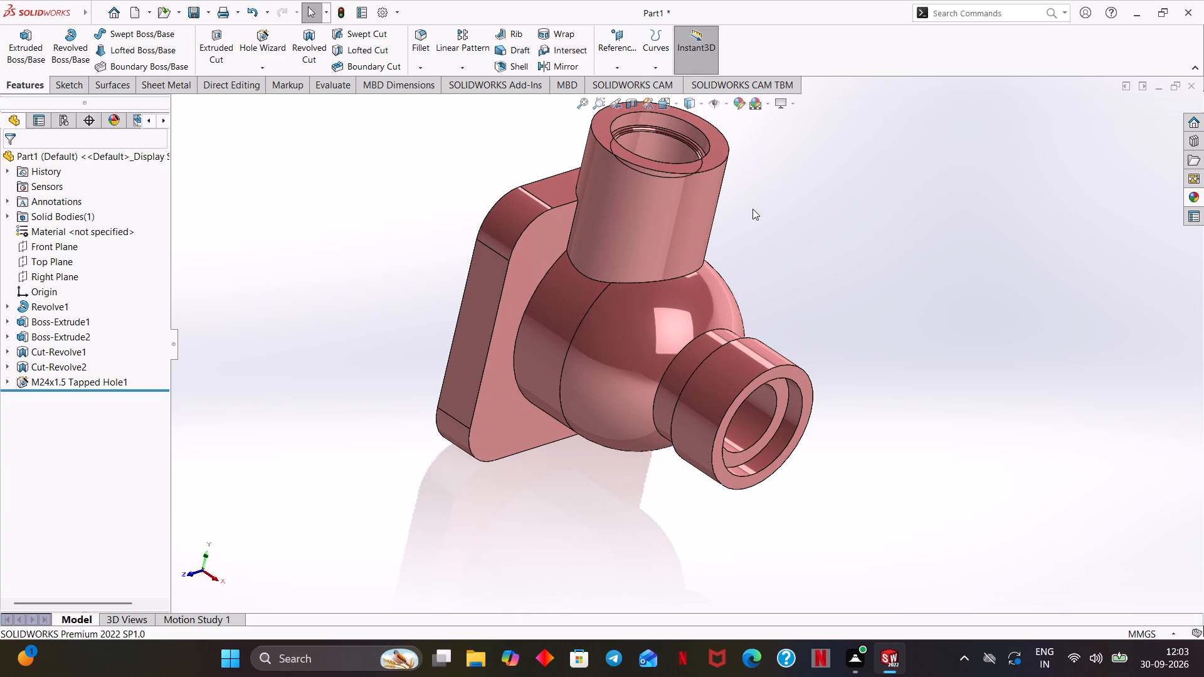
Section the valve body on the Front Plane with 0.00 mm offset and examine its internal bores from several angles.
{"action": "key", "text": "ctrl+7"}
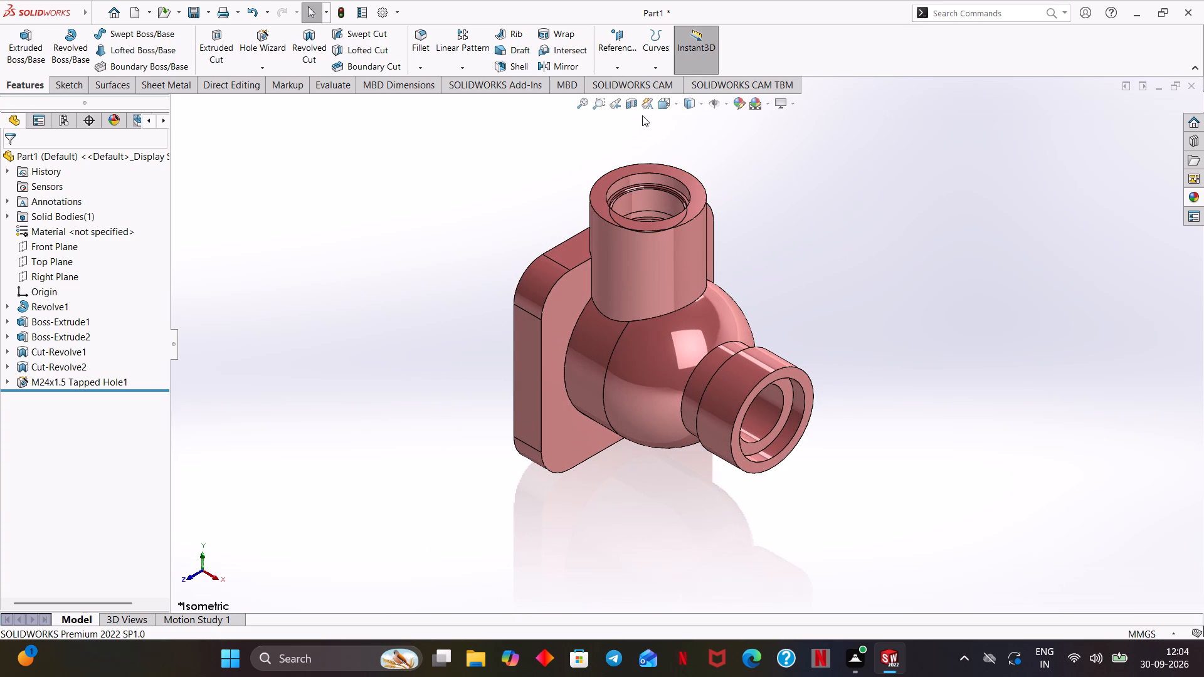
{"action": "left_click", "coordinate": [635, 106]}
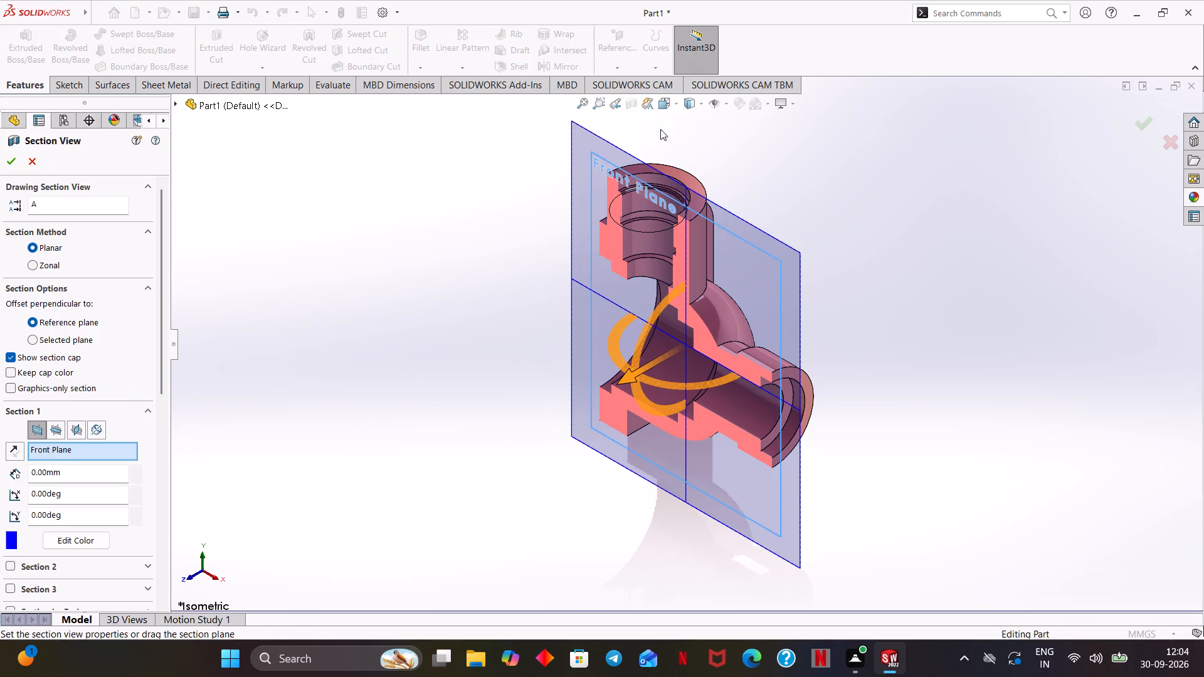
{"action": "left_click", "coordinate": [1155, 124]}
{"action": "middle_click_drag", "start_coordinate": [895, 280], "coordinate": [901, 285]}
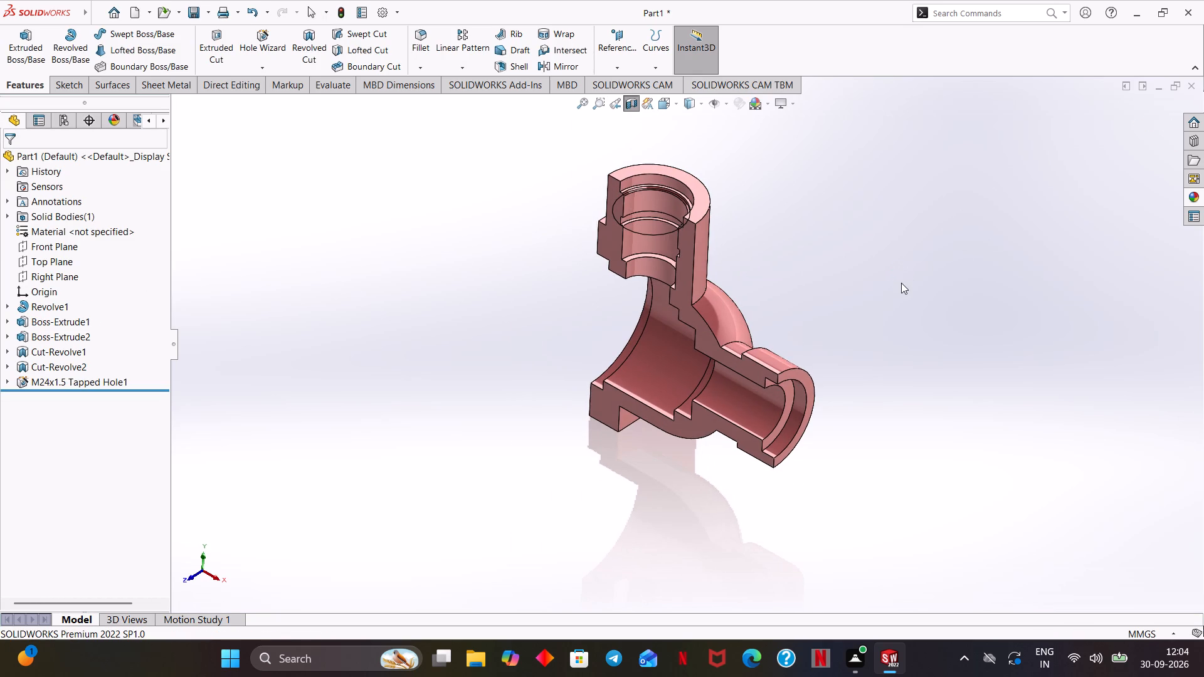
{"action": "middle_click_drag", "start_coordinate": [890, 283], "coordinate": [889, 280]}
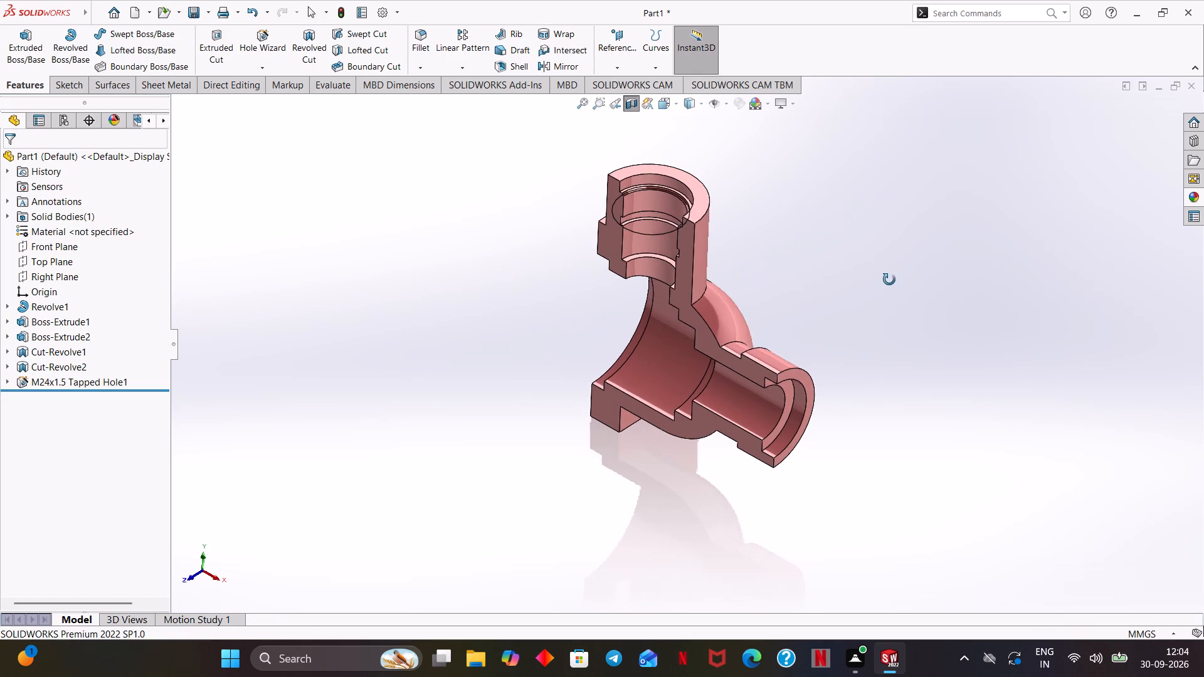
{"action": "middle_click_drag", "start_coordinate": [889, 280], "coordinate": [900, 242]}
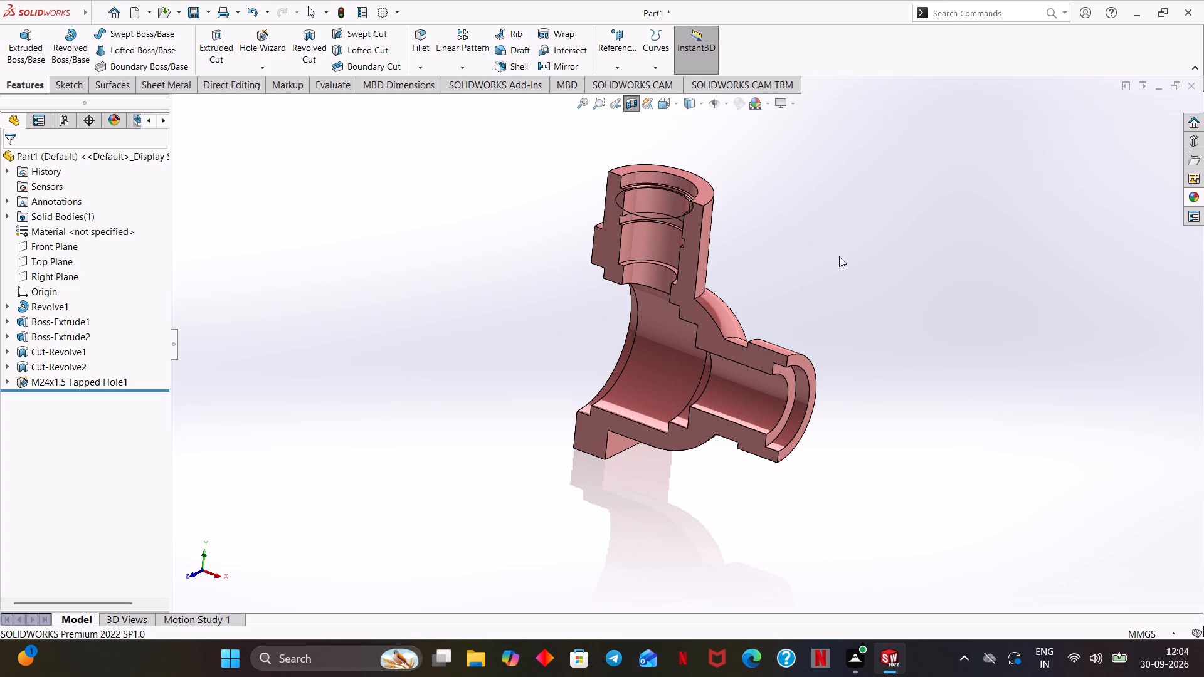
{"action": "middle_click_drag", "start_coordinate": [803, 216], "coordinate": [472, 358]}
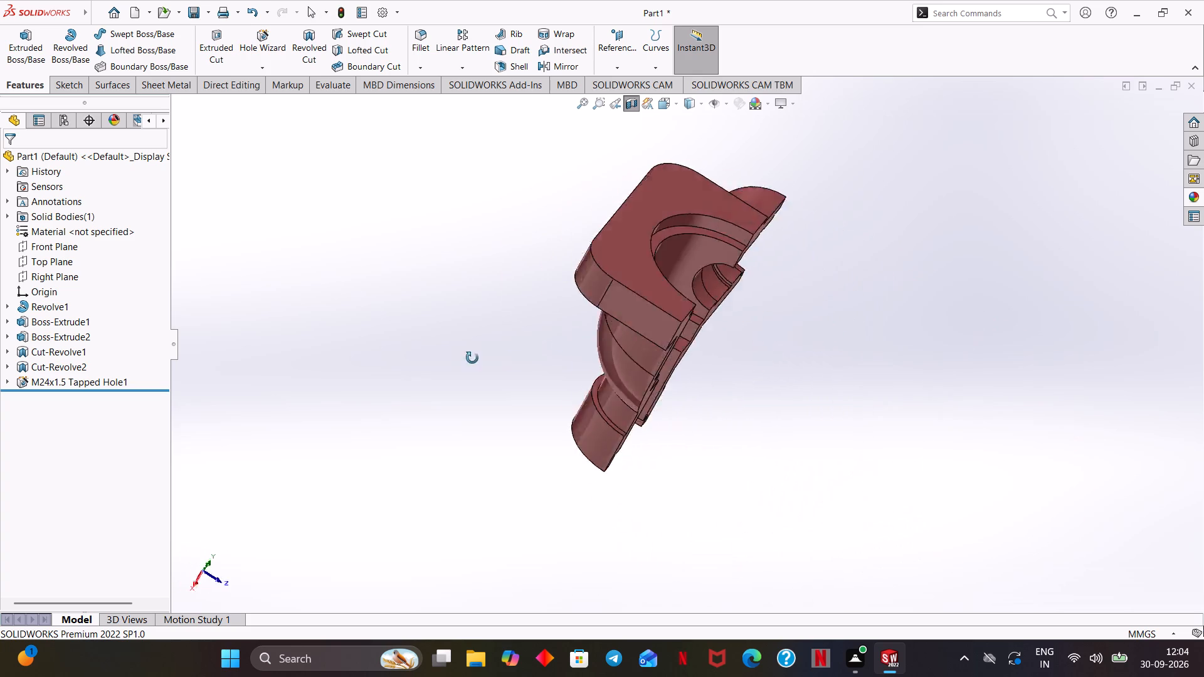
{"action": "middle_click_drag", "start_coordinate": [472, 358], "coordinate": [315, 196]}
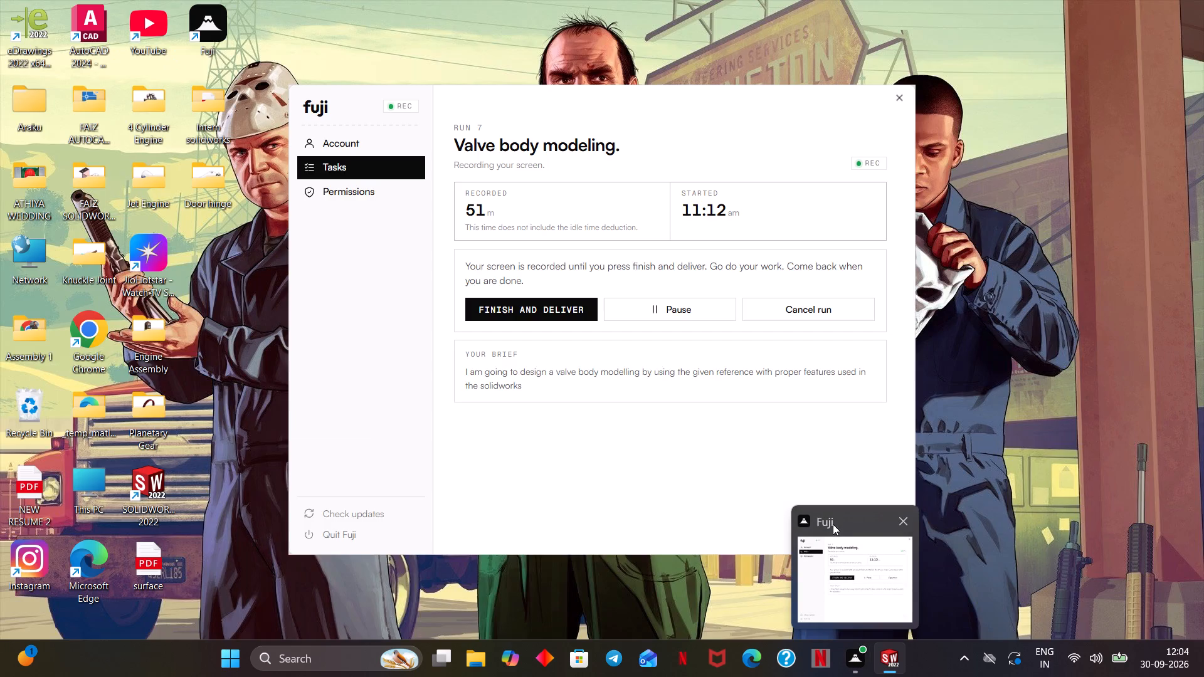
Examine the sectioned bores from several angles and turn off the section view of the valve body.
{"action": "middle_click_drag", "start_coordinate": [815, 360], "coordinate": [844, 488]}
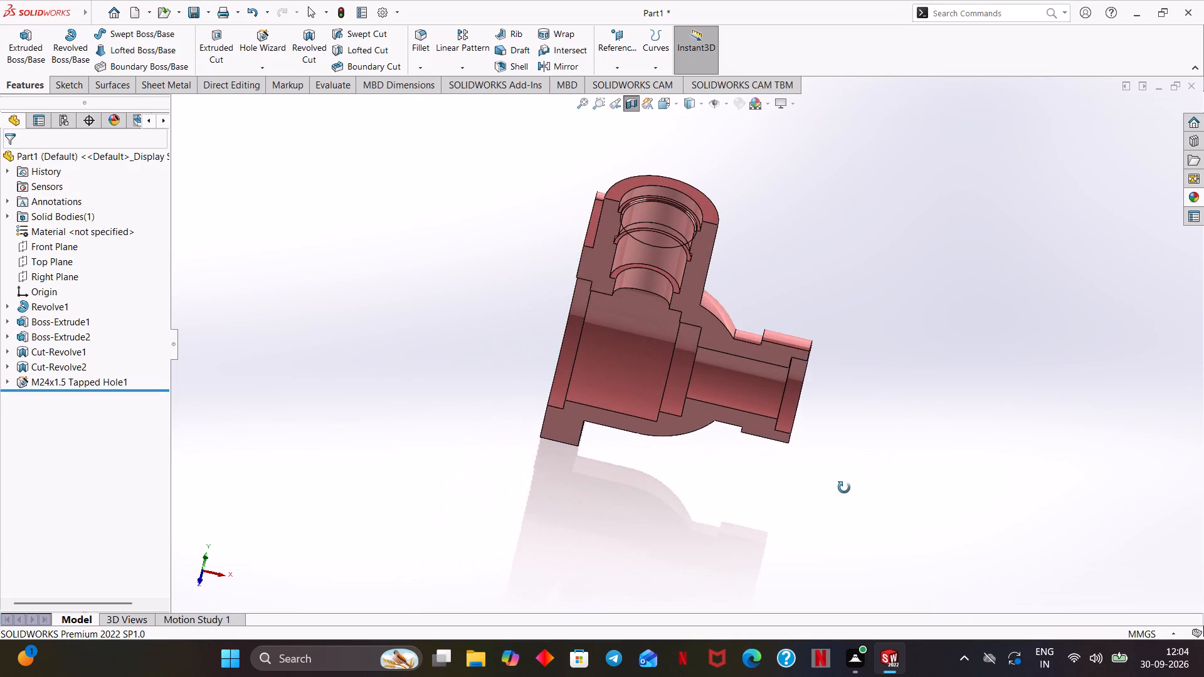
{"action": "middle_click_drag", "start_coordinate": [844, 488], "coordinate": [929, 381]}
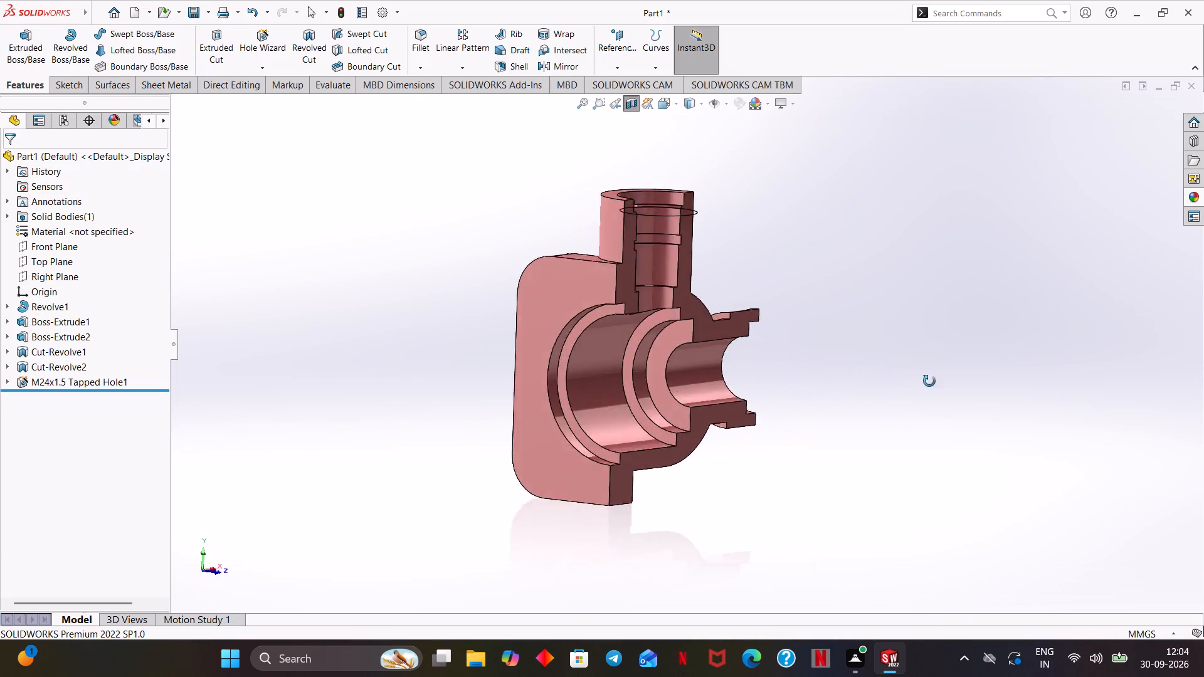
{"action": "middle_click_drag", "start_coordinate": [929, 381], "coordinate": [900, 399]}
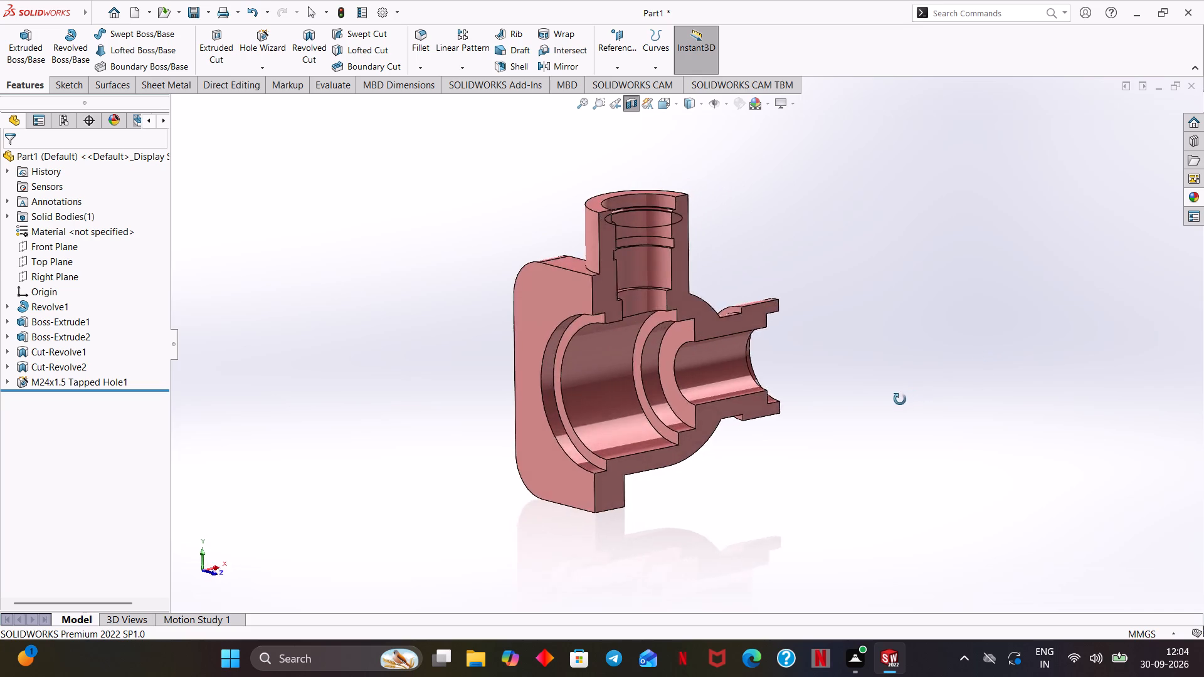
{"action": "middle_click_drag", "start_coordinate": [900, 399], "coordinate": [868, 421]}
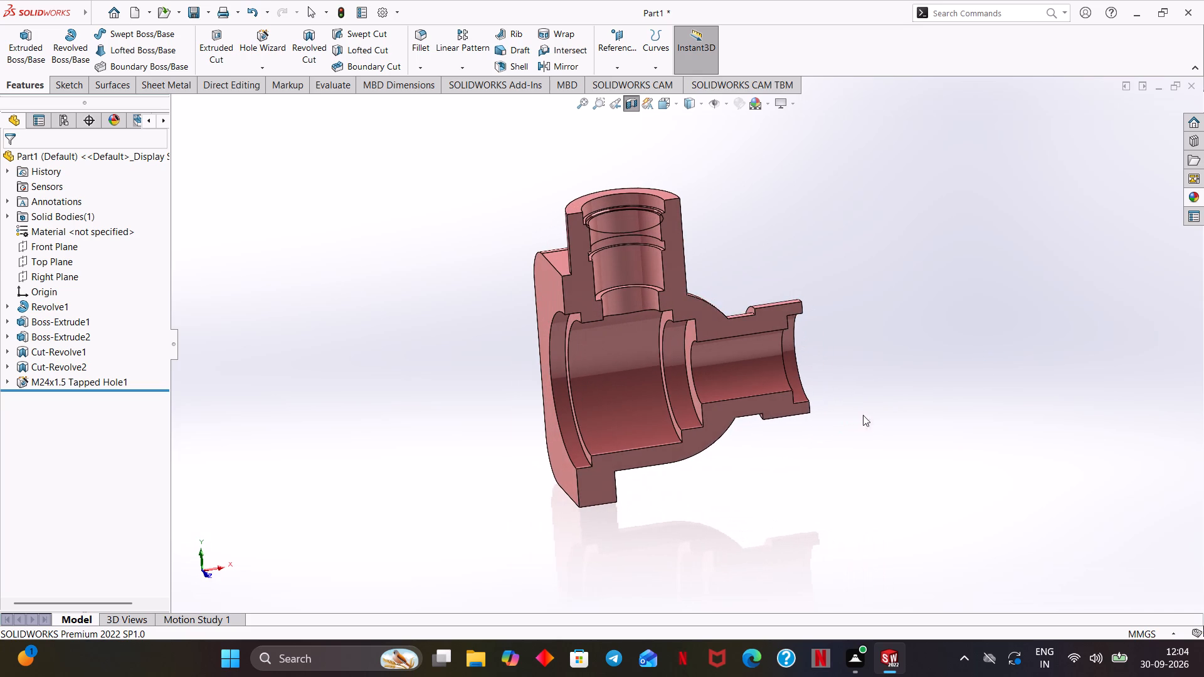
{"action": "key", "text": "ctrl+7"}
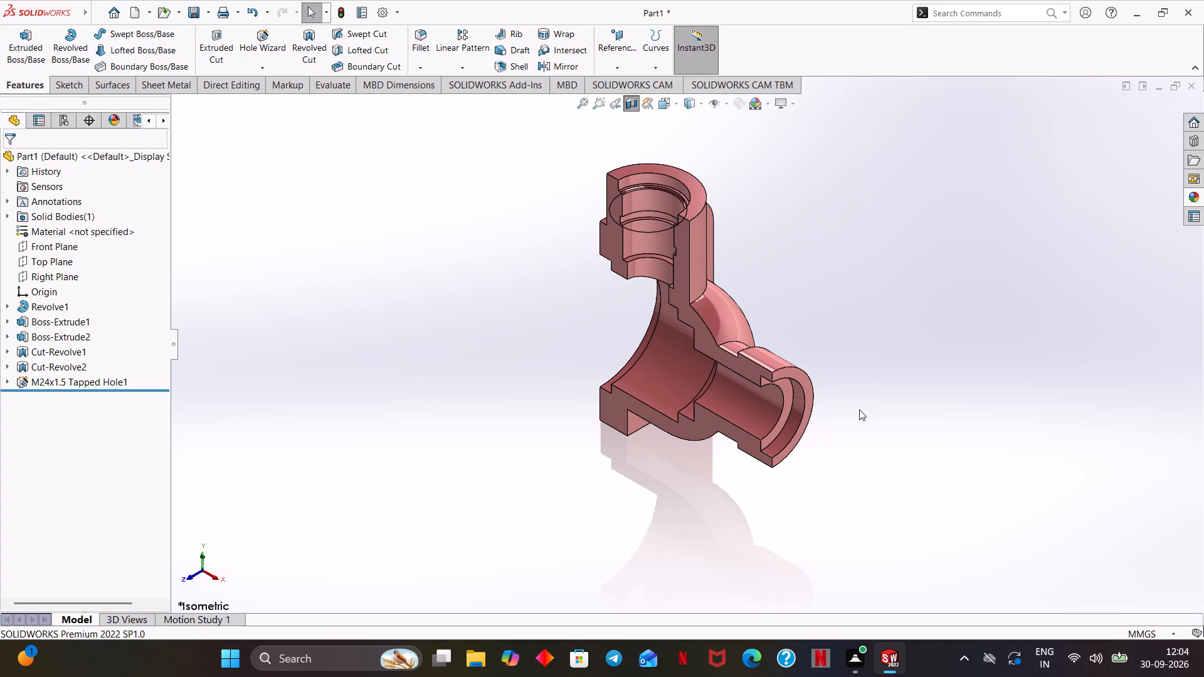
{"action": "left_click", "coordinate": [631, 100]}
{"action": "left_click", "coordinate": [809, 274]}
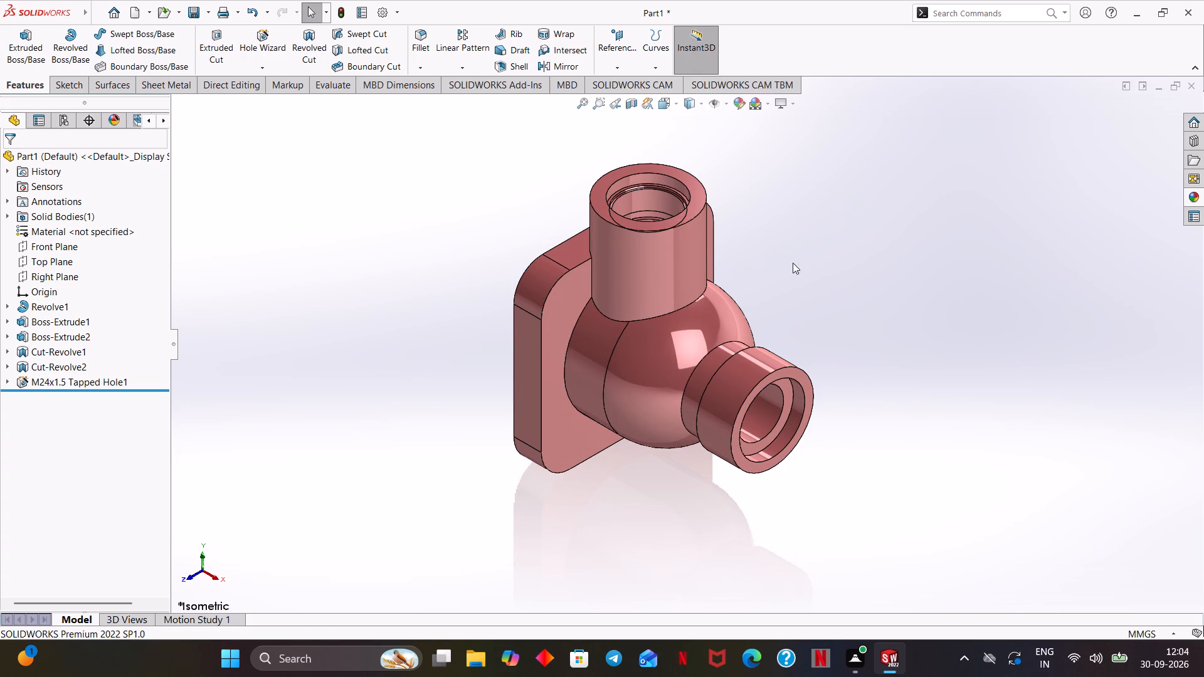
Examine the complete valve body from several angles, including the square flange face and the stepped main bore.
{"action": "key", "text": "ctrl+7"}
{"action": "middle_click_drag", "start_coordinate": [836, 291], "coordinate": [842, 261]}
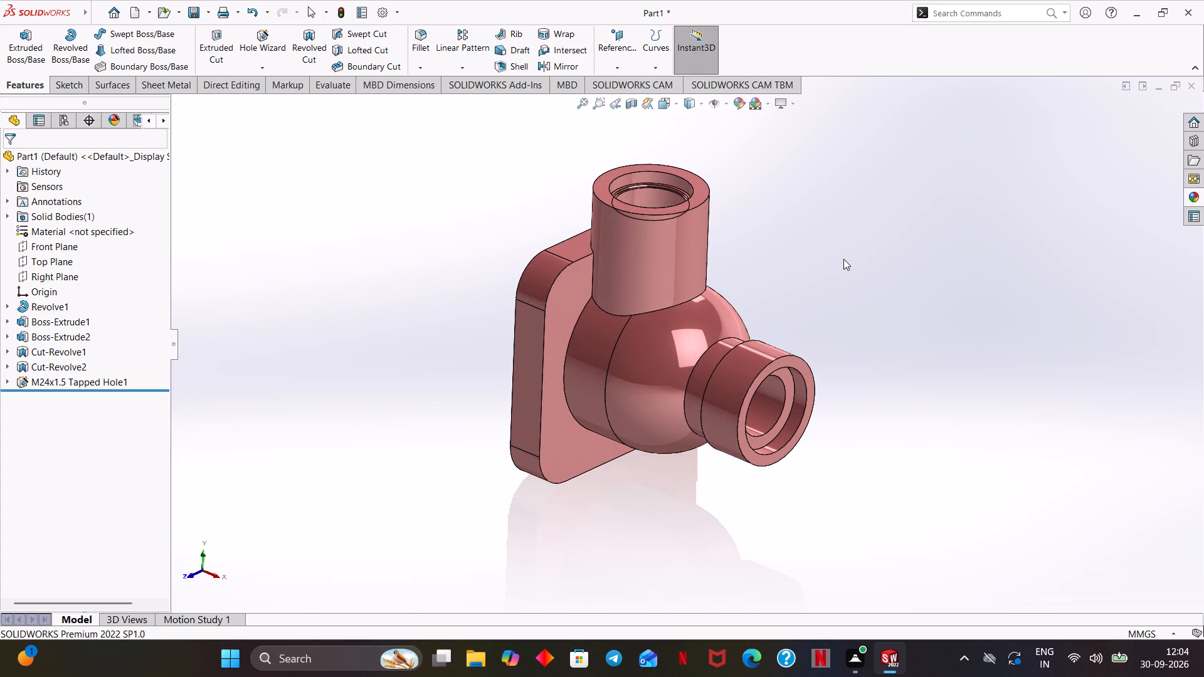
{"action": "middle_click_drag", "start_coordinate": [844, 258], "coordinate": [972, 158]}
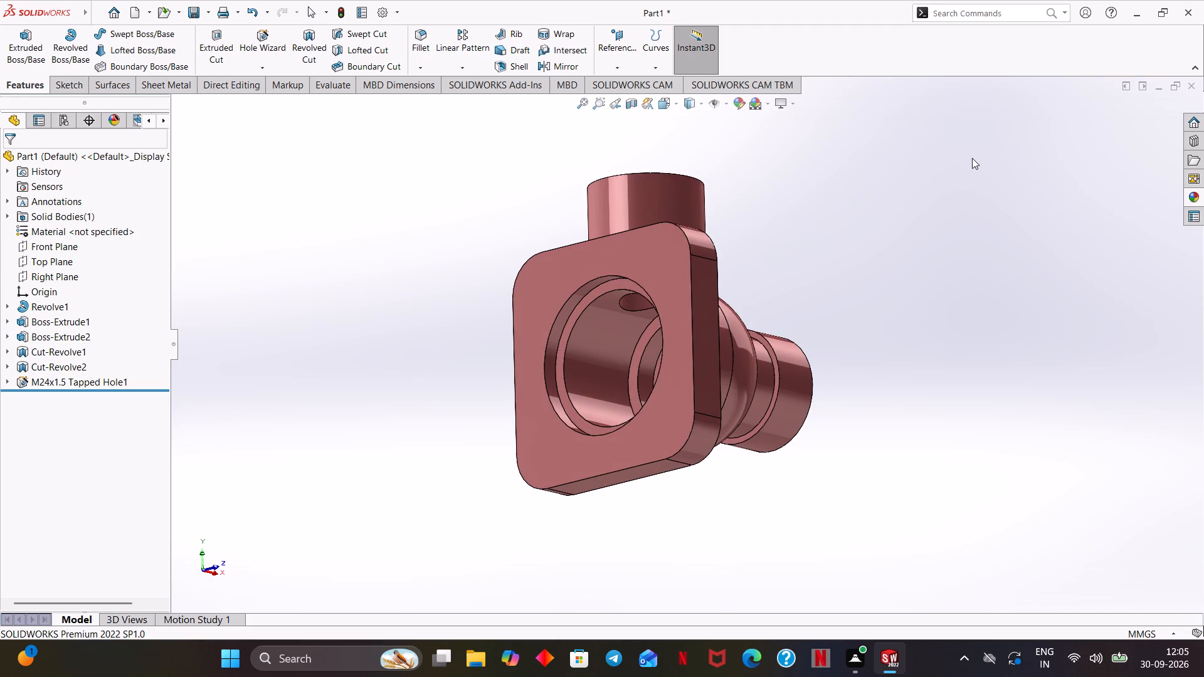
{"action": "key", "text": "ctrl+7"}
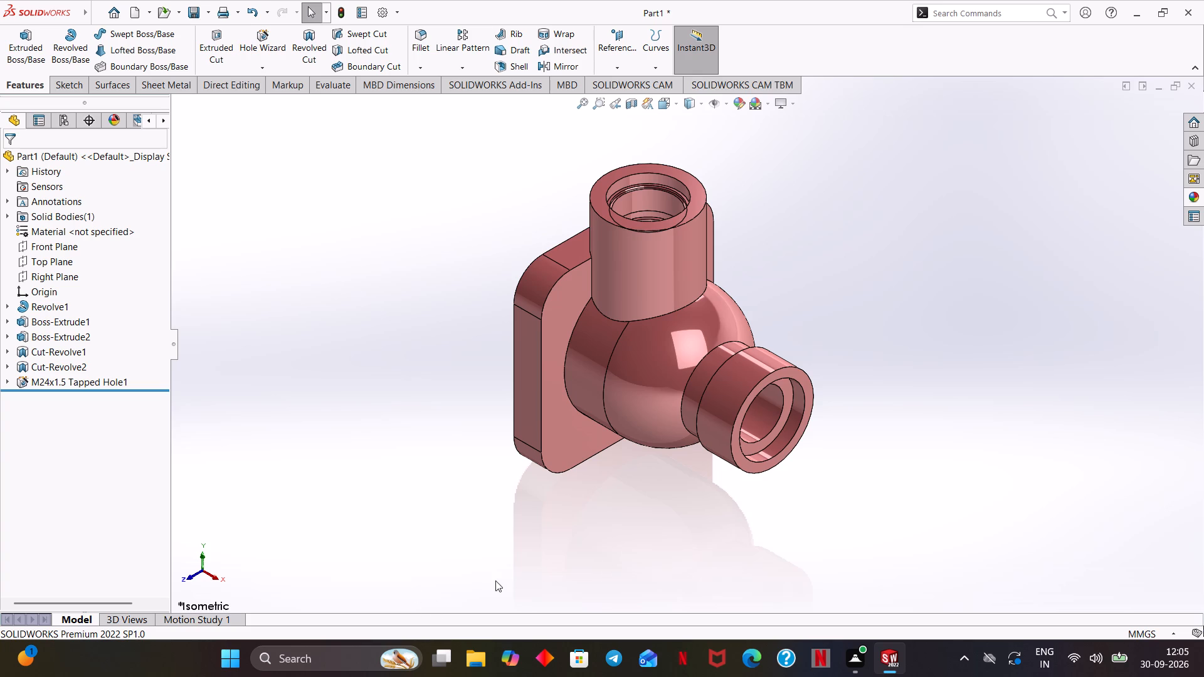
{"action": "scroll", "coordinate": [480, 432], "scroll_direction": "down", "scroll_amount": 1}
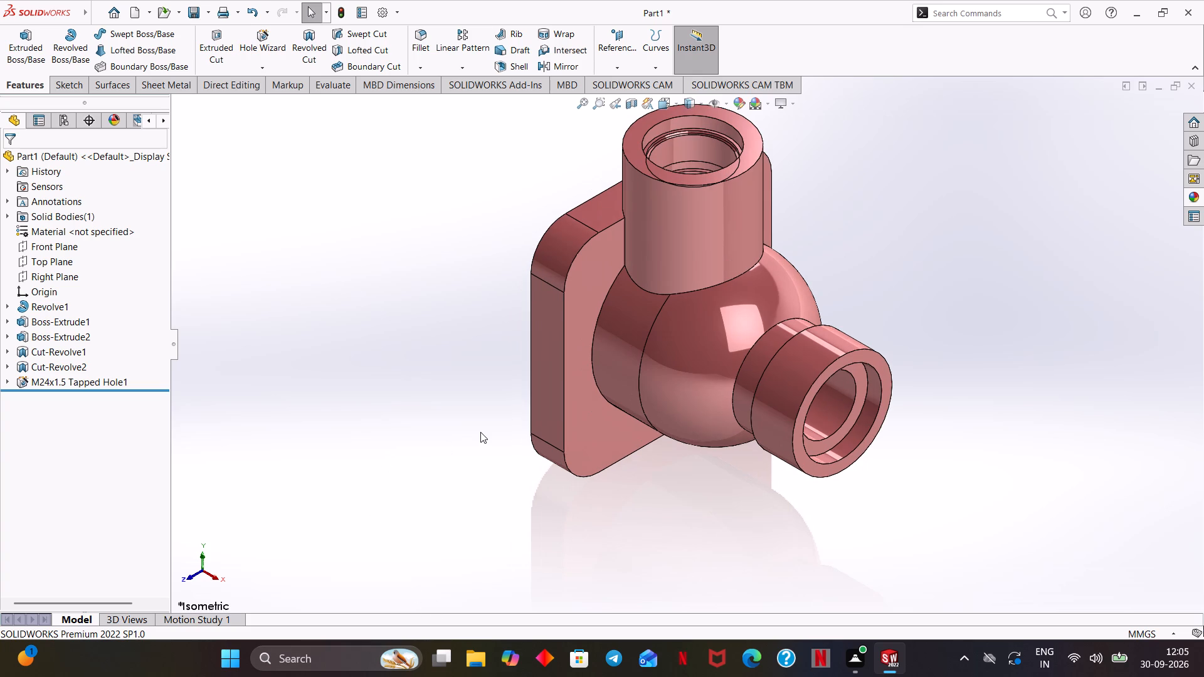
{"action": "middle_click_drag", "start_coordinate": [421, 458], "coordinate": [403, 532], "text": "ctrl"}
{"action": "scroll", "coordinate": [403, 532], "scroll_direction": "down", "scroll_amount": 1, "text": "ctrl"}
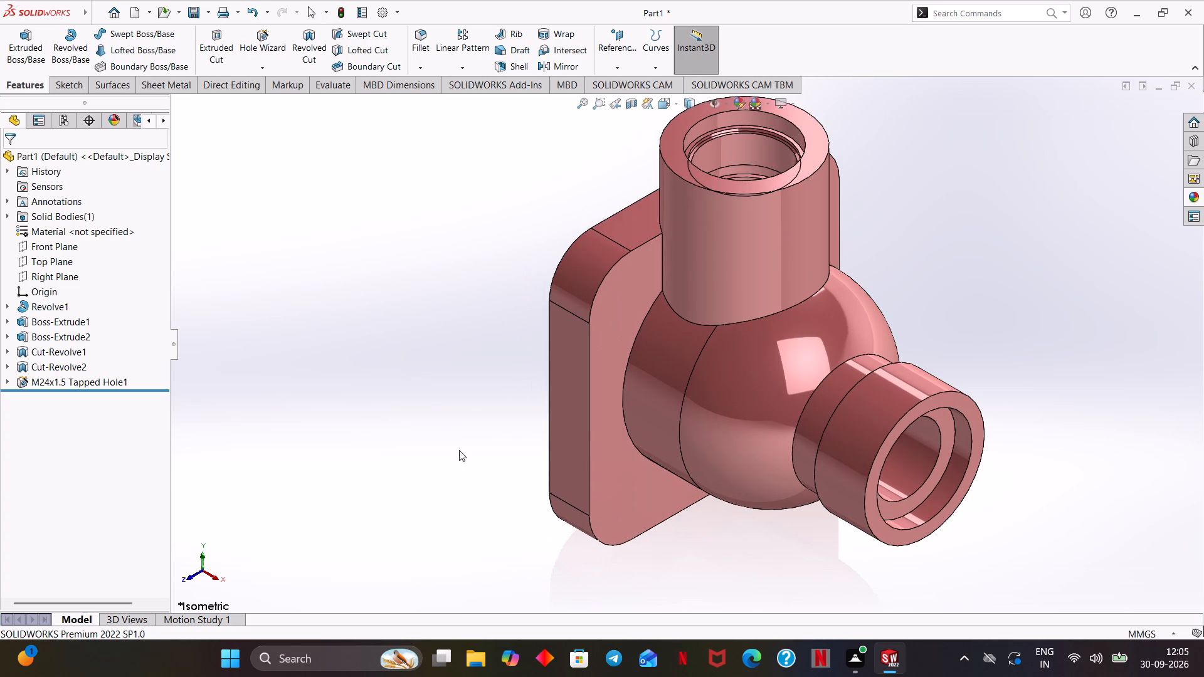
{"action": "middle_click_drag", "start_coordinate": [459, 449], "coordinate": [469, 458]}
{"action": "middle_click_drag", "start_coordinate": [471, 456], "coordinate": [429, 499], "text": "ctrl"}
{"action": "middle_click_drag", "start_coordinate": [431, 491], "coordinate": [592, 483]}
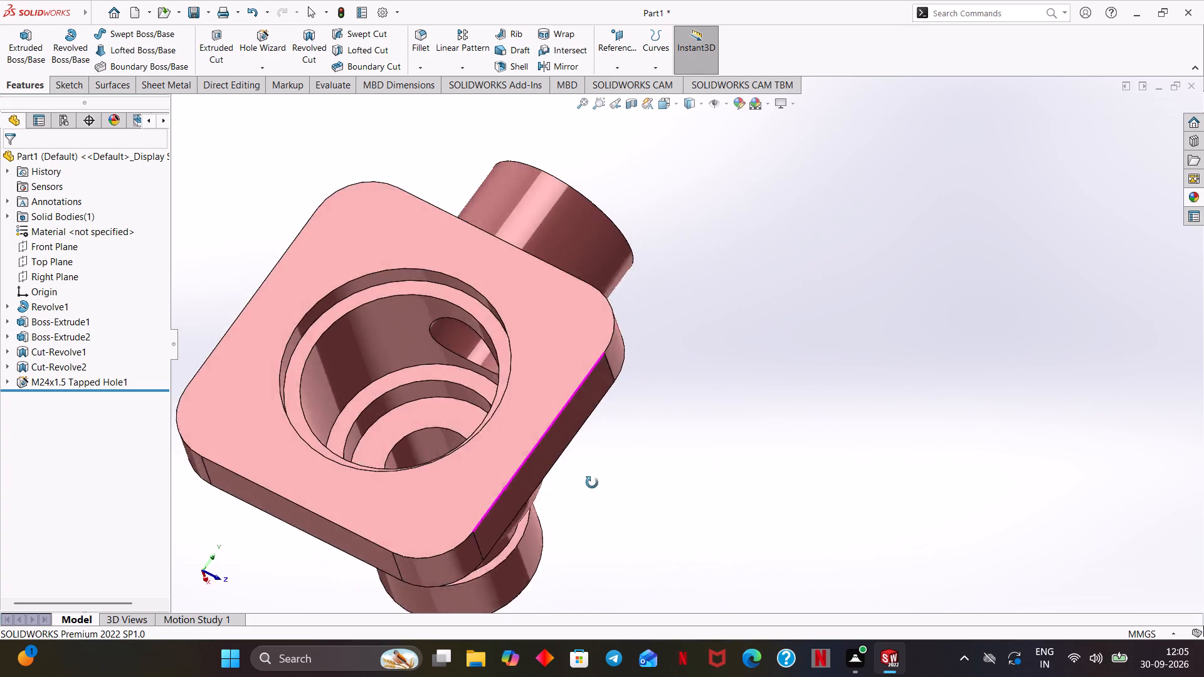
{"action": "middle_click_drag", "start_coordinate": [592, 483], "coordinate": [541, 543]}
{"action": "middle_click_drag", "start_coordinate": [576, 517], "coordinate": [665, 538], "text": "ctrl"}
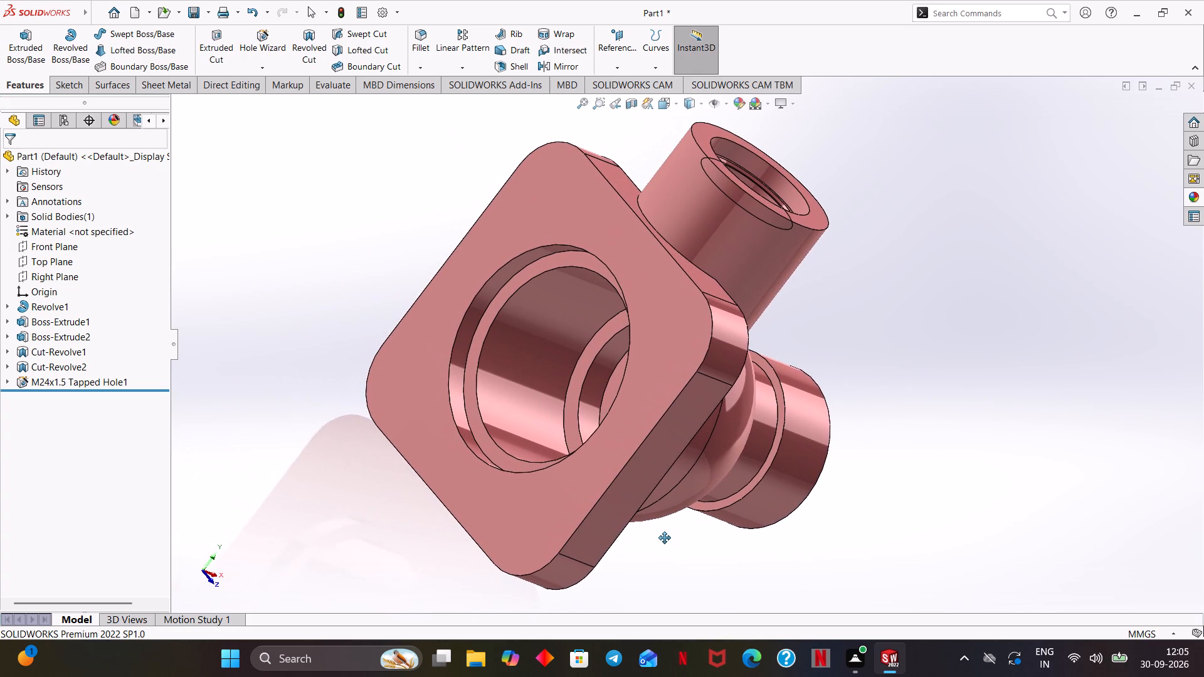
{"action": "middle_click_drag", "start_coordinate": [665, 538], "coordinate": [679, 542], "text": "ctrl"}
{"action": "middle_click_drag", "start_coordinate": [692, 516], "coordinate": [705, 522]}
{"action": "middle_click_drag", "start_coordinate": [859, 402], "coordinate": [867, 421], "text": "ctrl"}
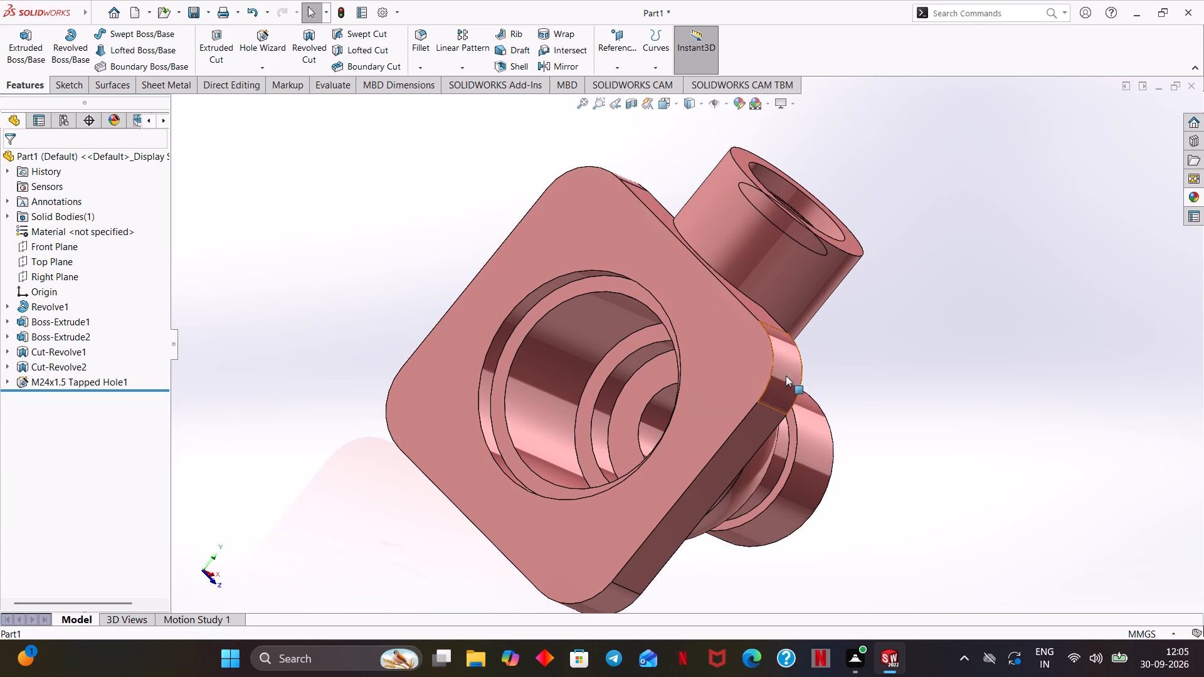
{"action": "middle_click_drag", "start_coordinate": [887, 433], "coordinate": [916, 446], "text": "ctrl"}
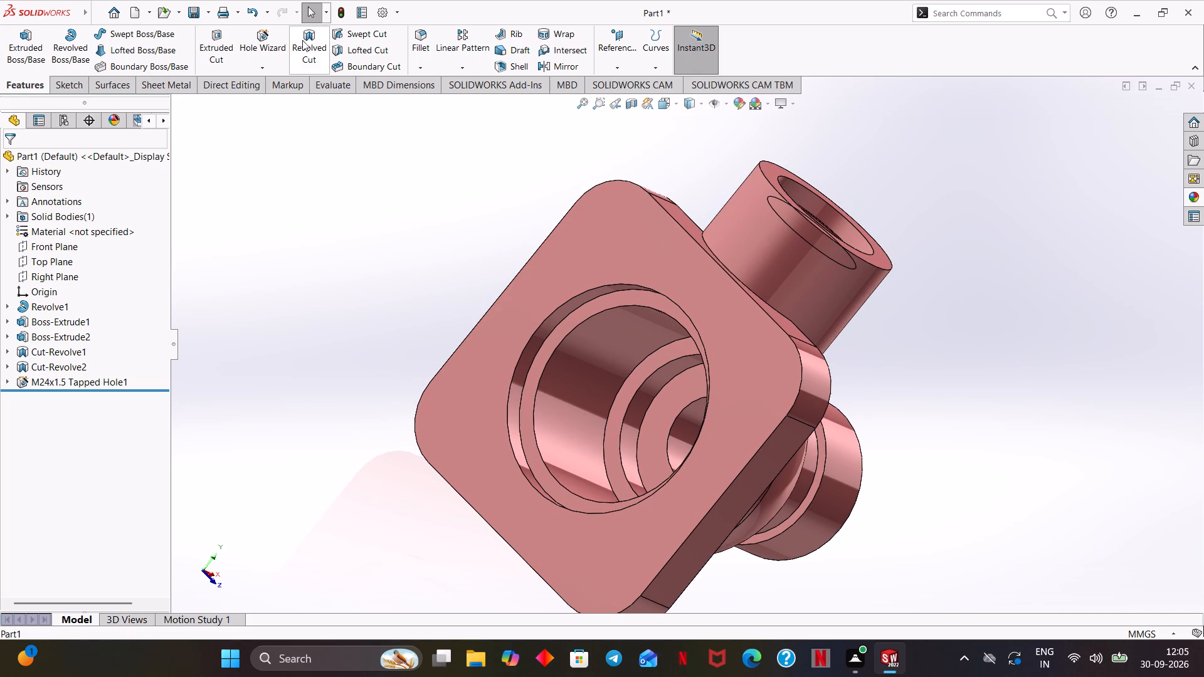
Set up a new DIN tapped hole in the Hole Wizard with size M12.
{"action": "left_click", "coordinate": [267, 47]}
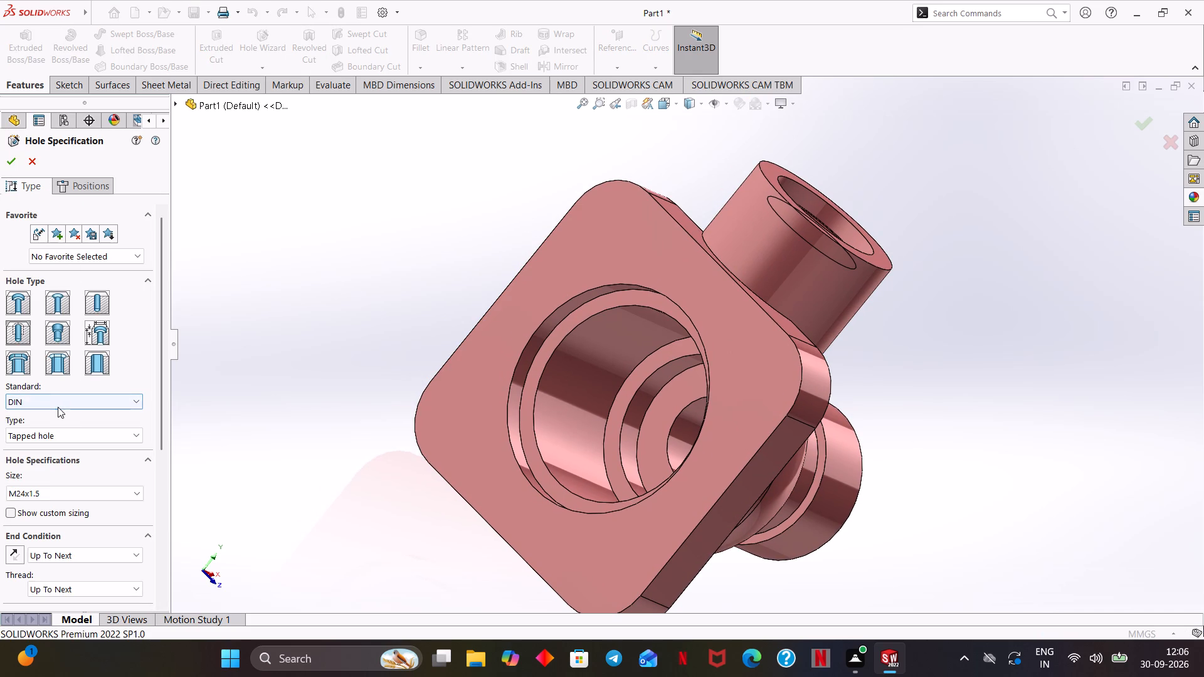
{"action": "scroll", "coordinate": [43, 484], "scroll_direction": "down", "scroll_amount": 1}
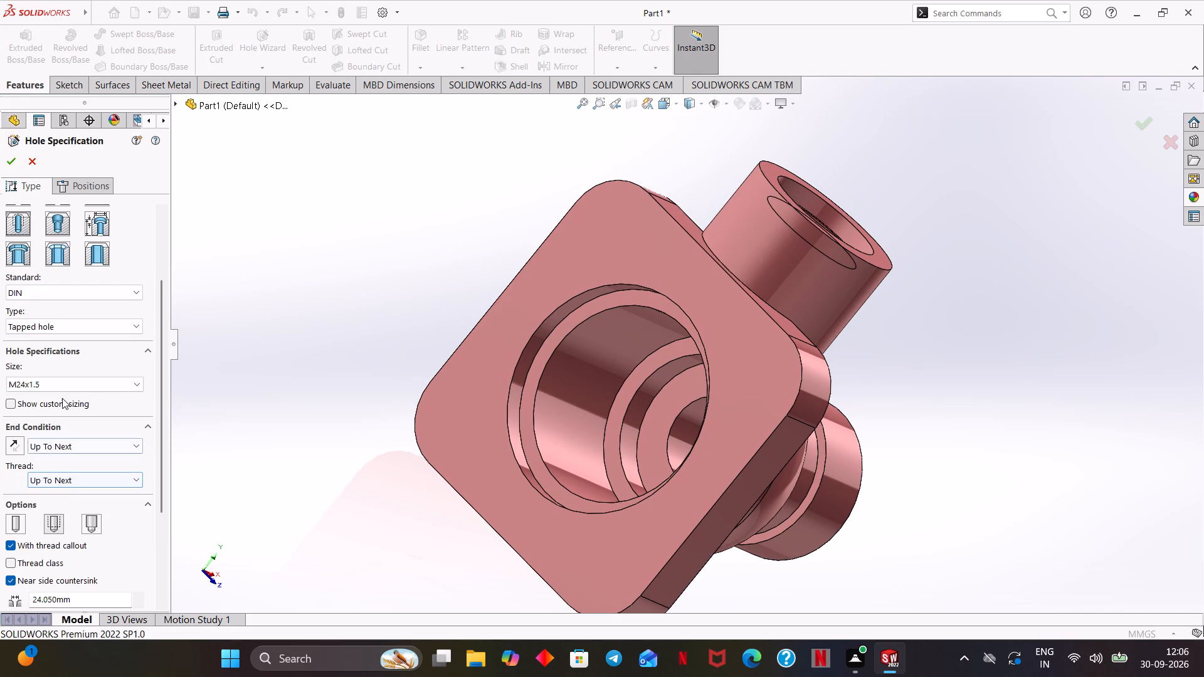
{"action": "left_click", "coordinate": [67, 387]}
{"action": "scroll", "coordinate": [50, 441], "scroll_direction": "down", "scroll_amount": 1}
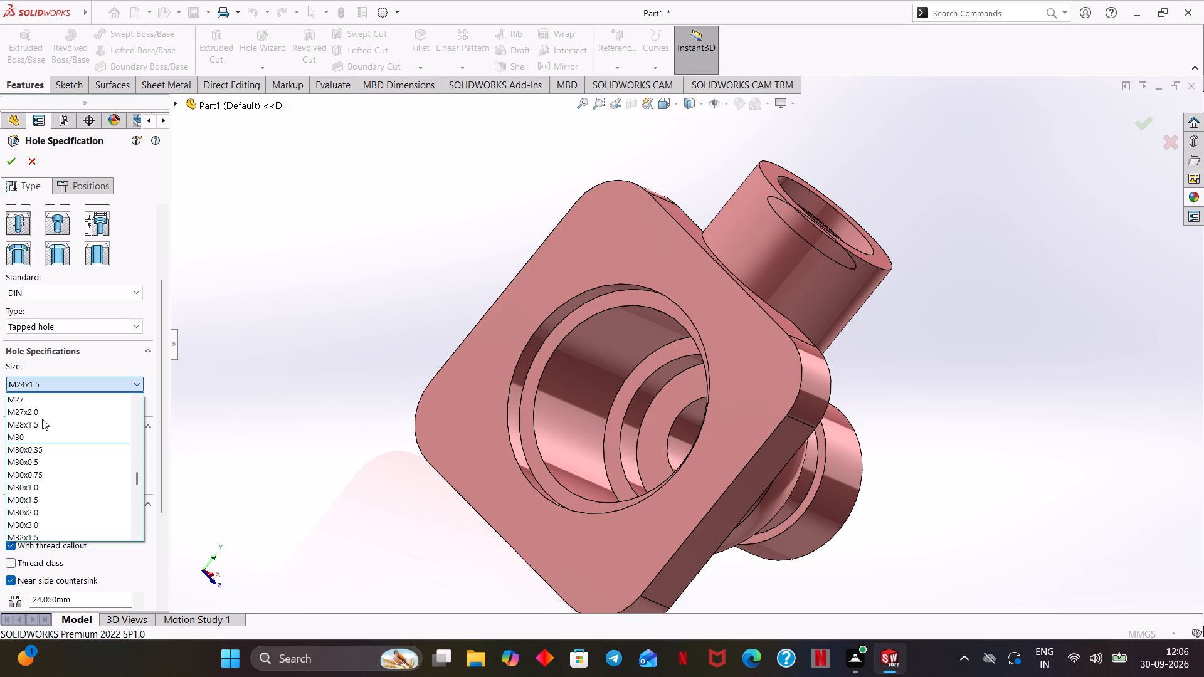
{"action": "scroll", "coordinate": [24, 470], "scroll_direction": "up", "scroll_amount": 7}
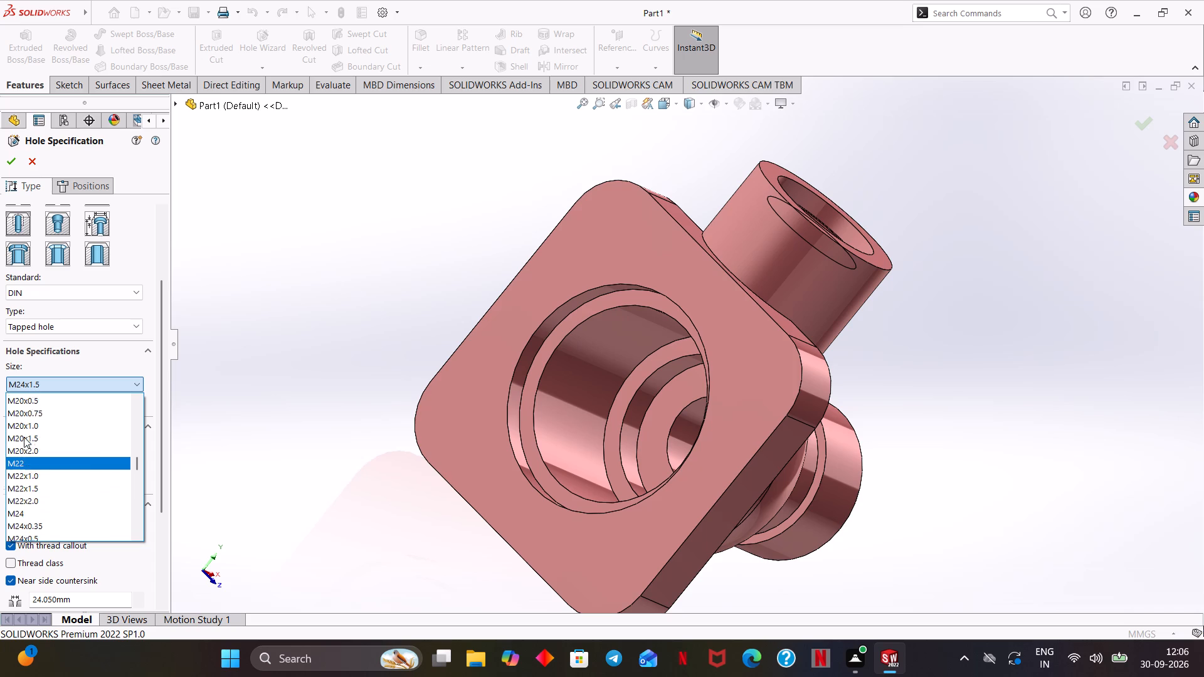
{"action": "scroll", "coordinate": [24, 437], "scroll_direction": "up", "scroll_amount": 5}
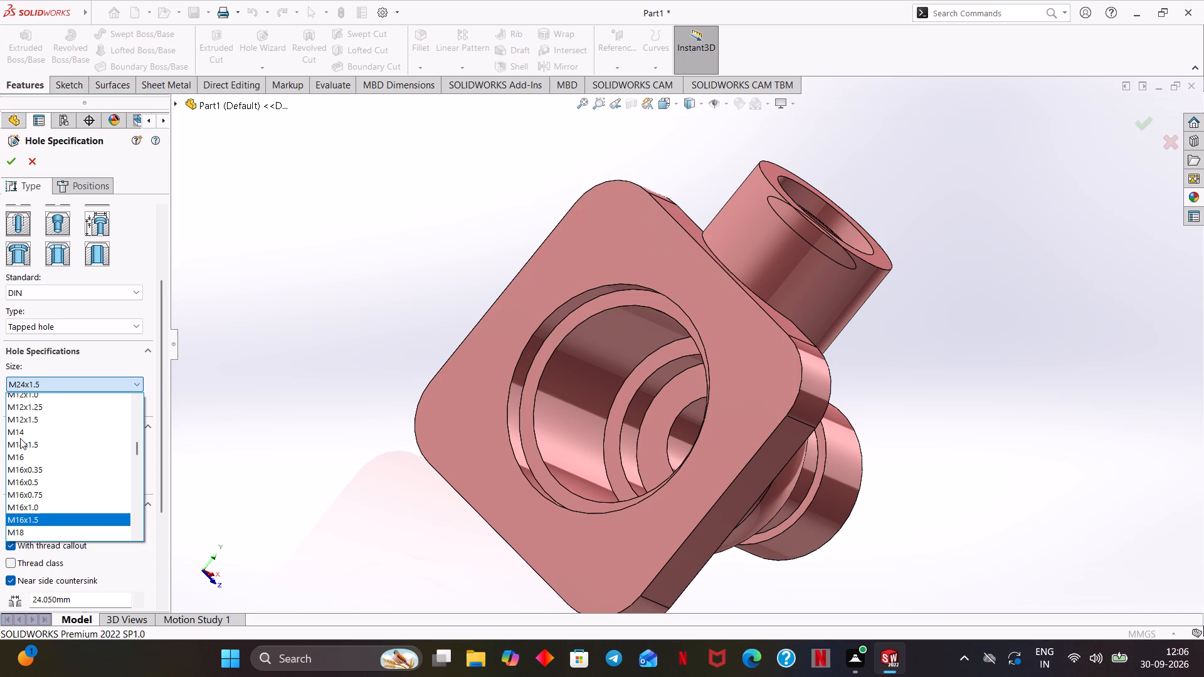
{"action": "scroll", "coordinate": [20, 438], "scroll_direction": "up", "scroll_amount": 1}
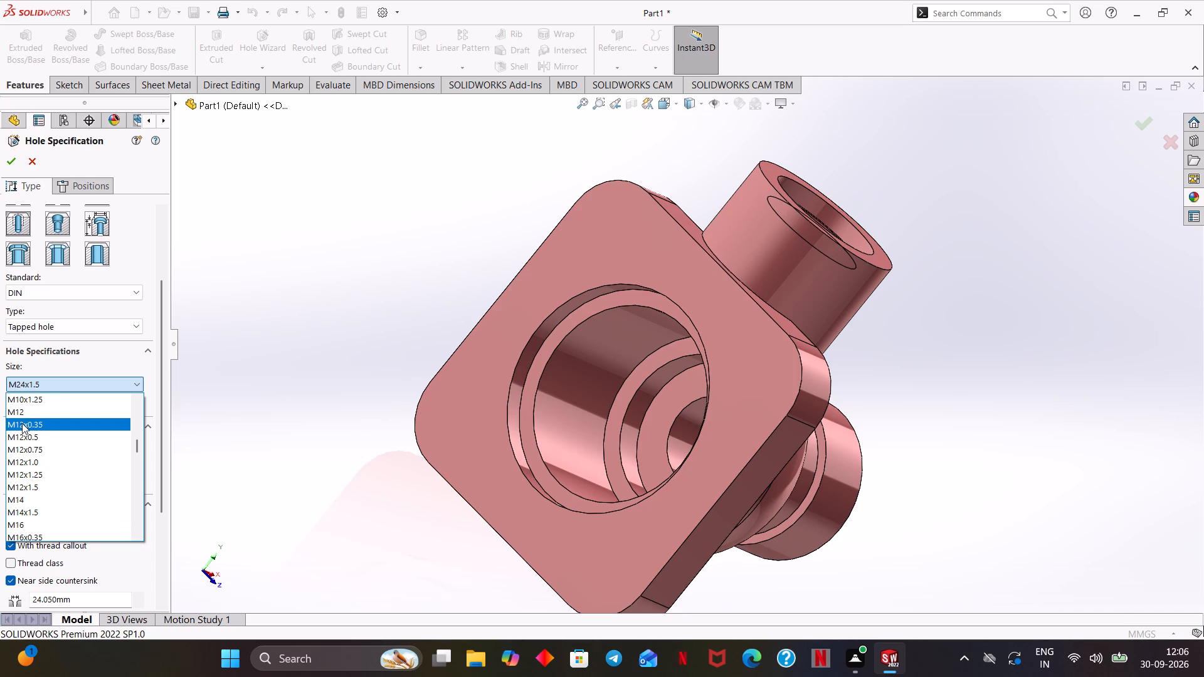
{"action": "left_click", "coordinate": [22, 414]}
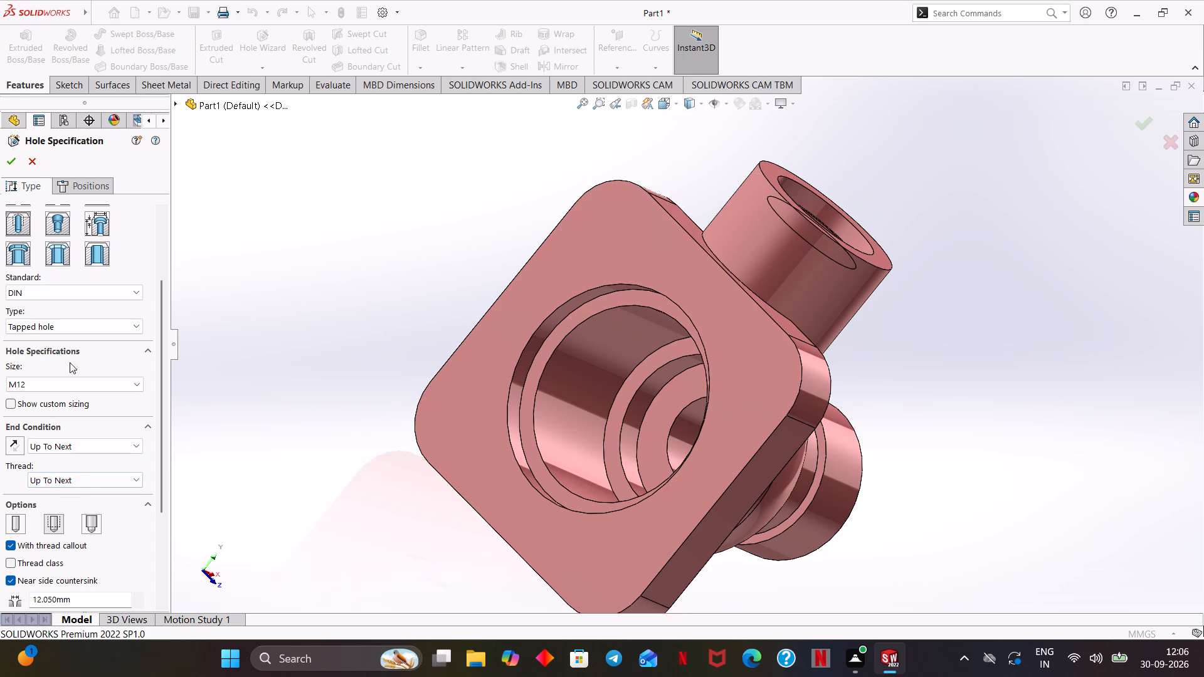
Place the M12 hole sketch on the square flange face and draw an origin-centred construction circle about 67 mm in diameter.
{"action": "left_click", "coordinate": [66, 187]}
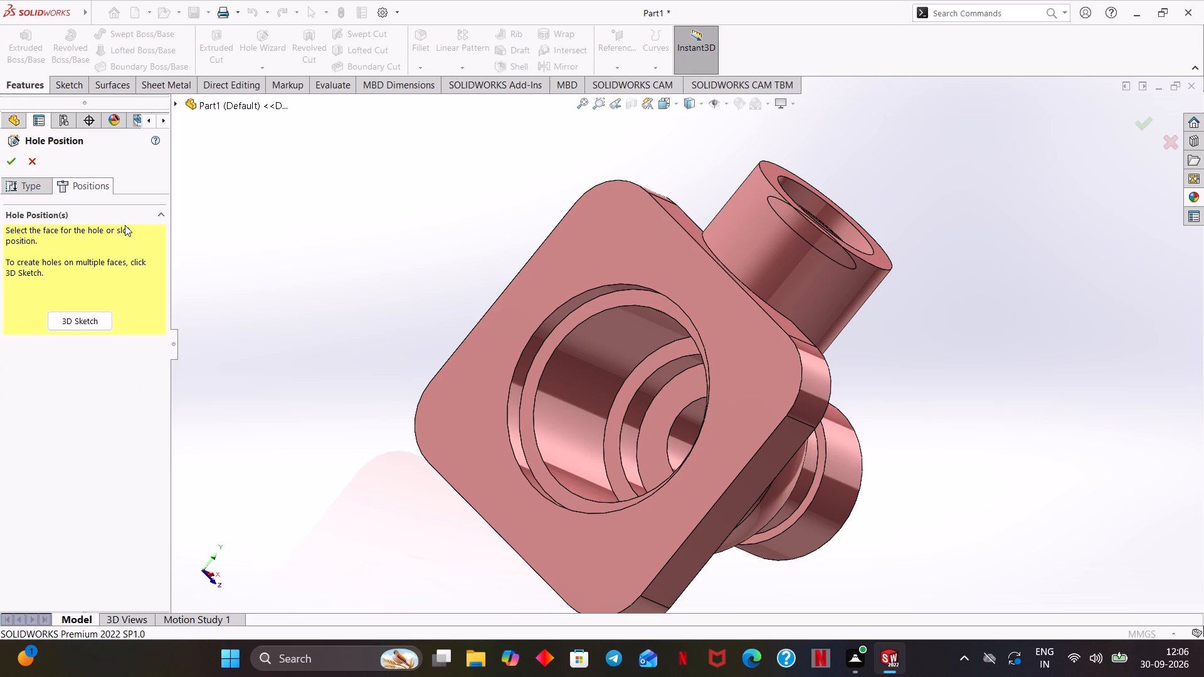
{"action": "left_click", "coordinate": [621, 246]}
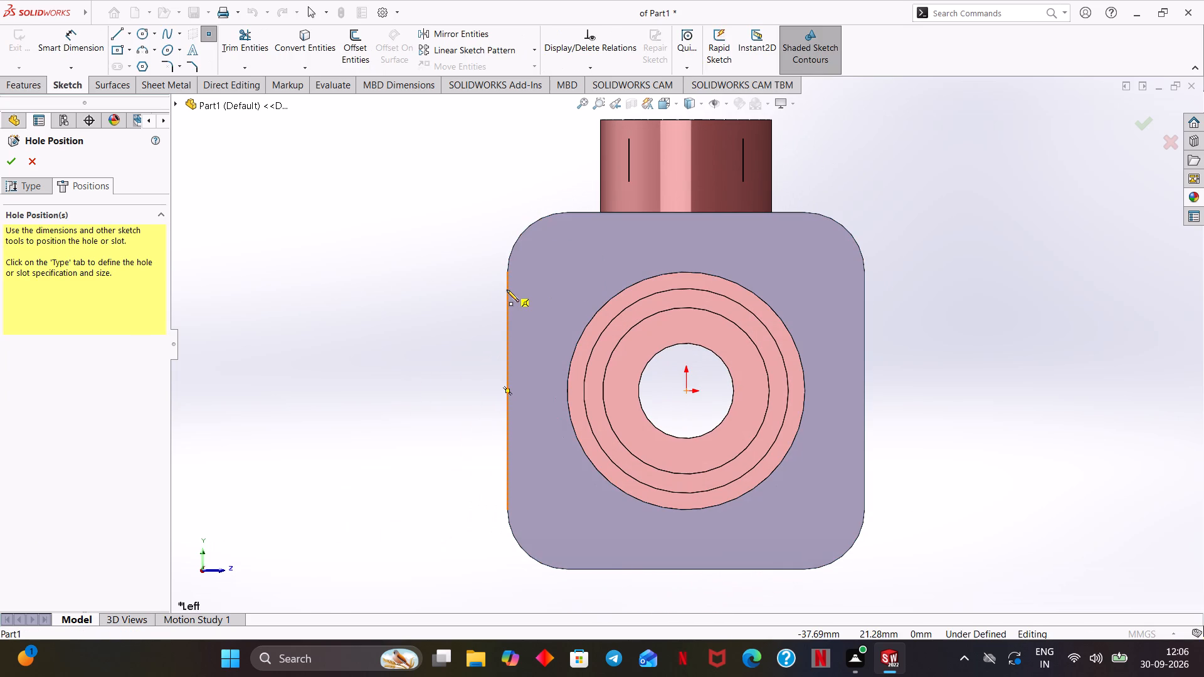
{"action": "left_click", "coordinate": [144, 33]}
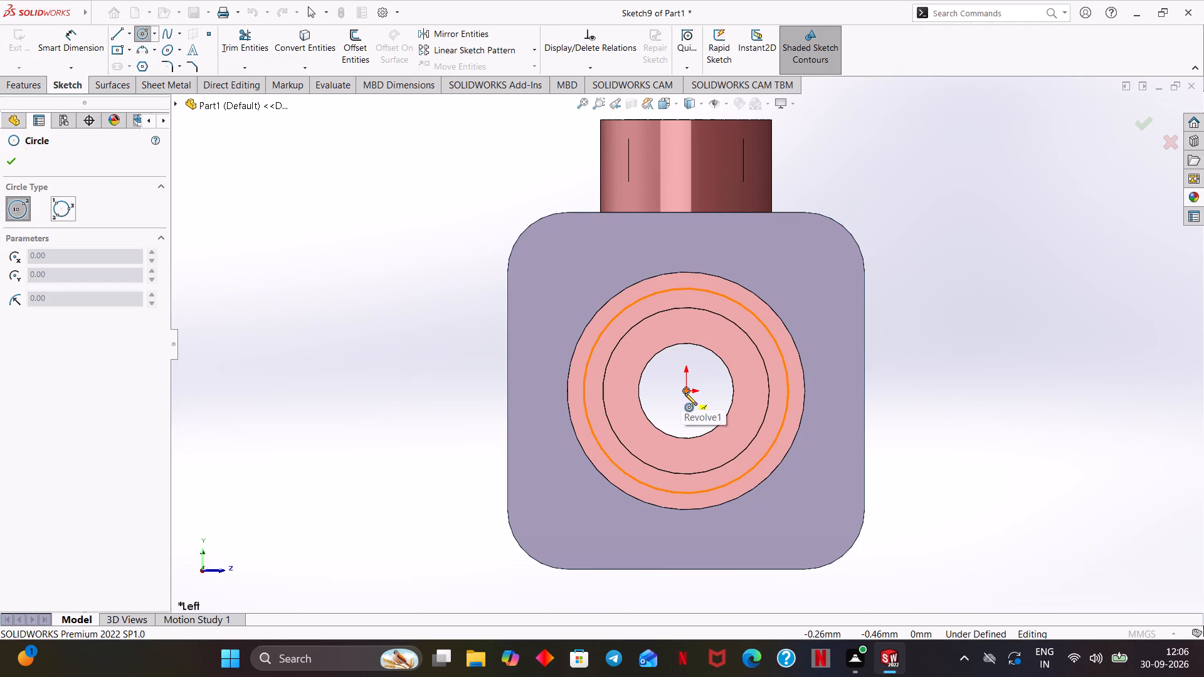
{"action": "left_click", "coordinate": [685, 393]}
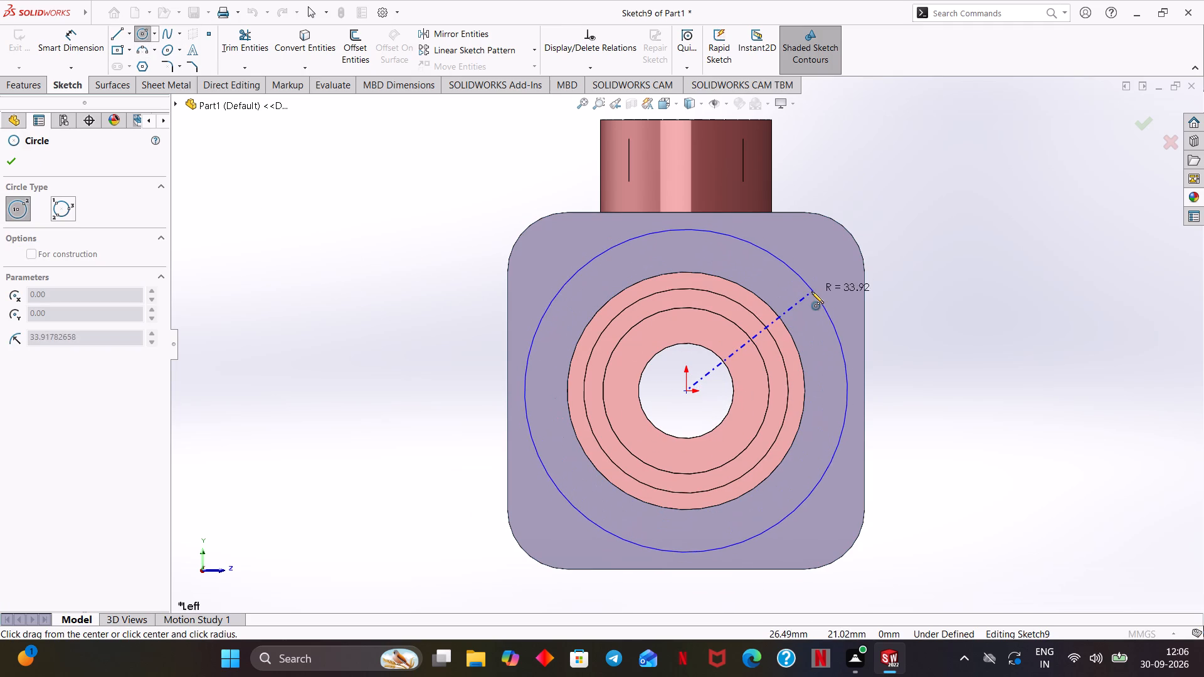
{"action": "left_click", "coordinate": [811, 291]}
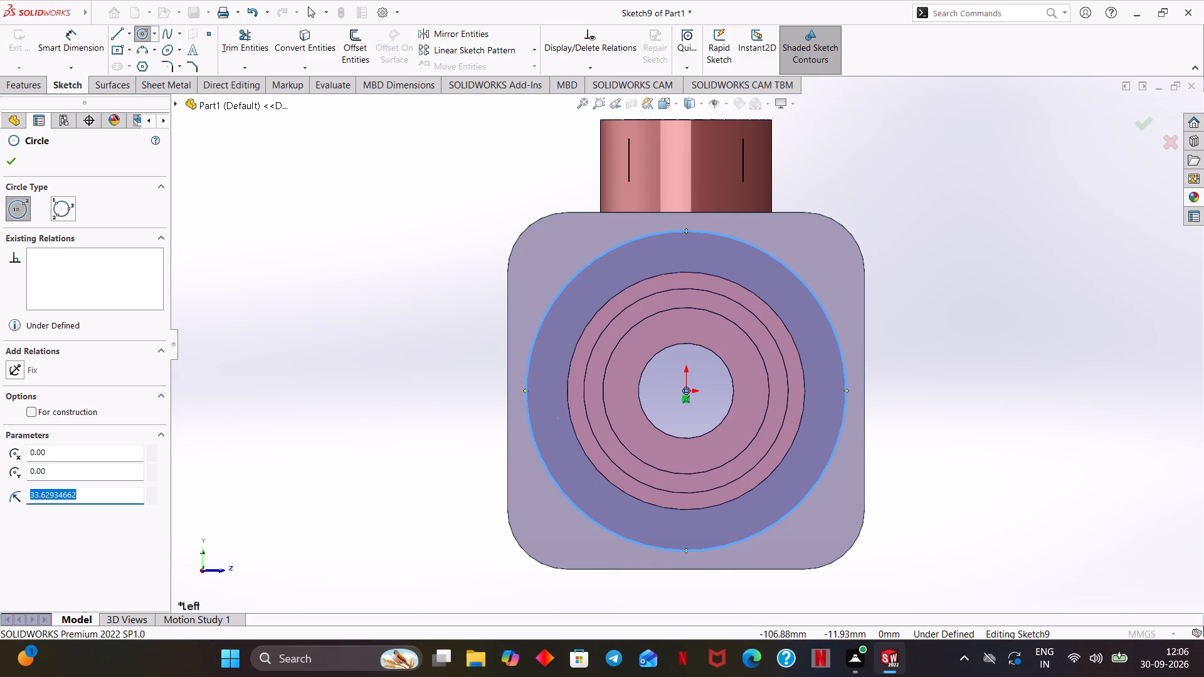
{"action": "left_click", "coordinate": [34, 414]}
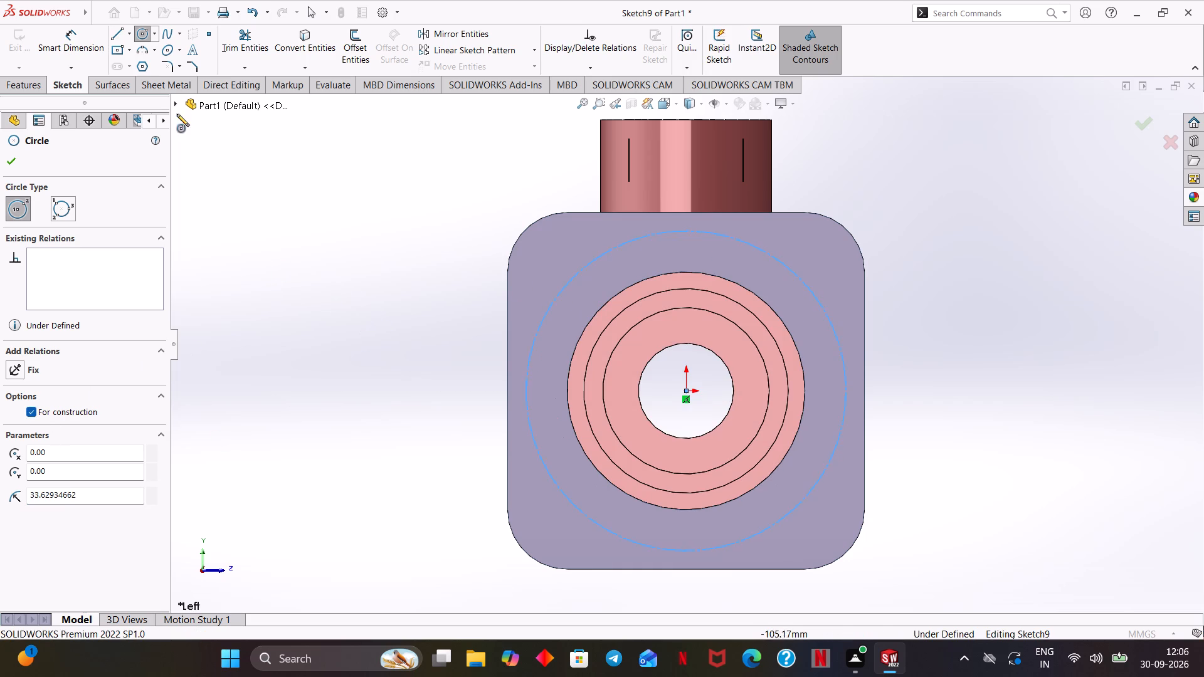
Dimension the construction circle on the flange face to a diameter of 70 mm.
{"action": "left_click", "coordinate": [85, 51]}
{"action": "left_click", "coordinate": [559, 290]}
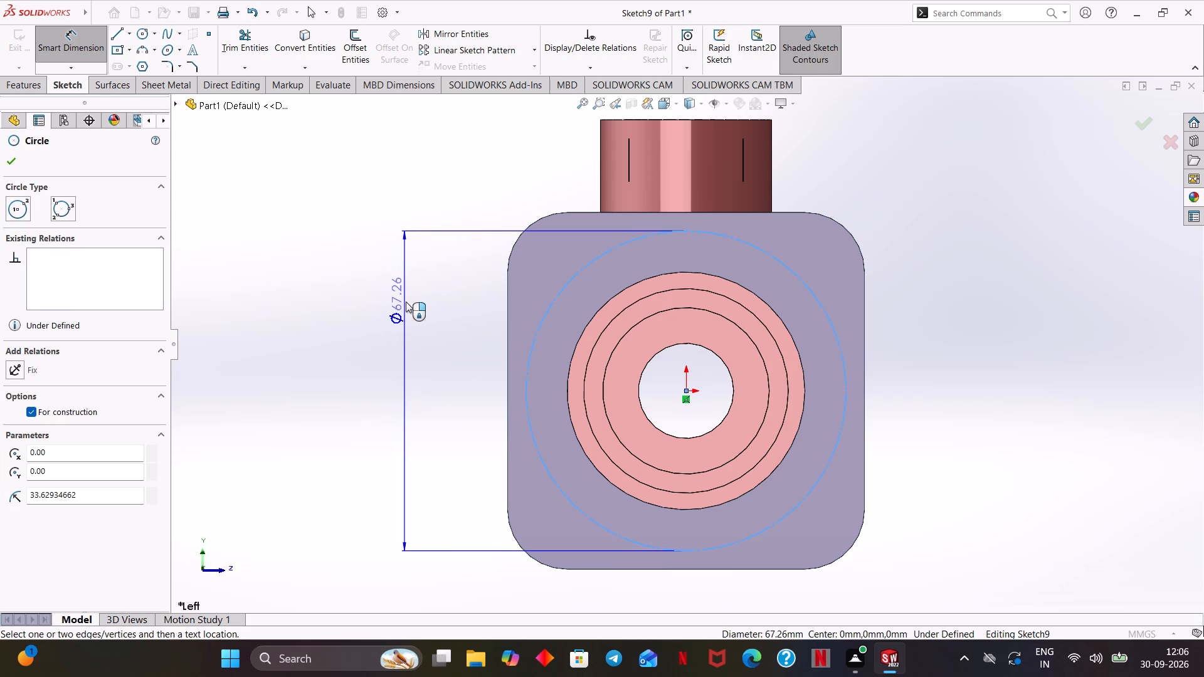
{"action": "left_click", "coordinate": [406, 302]}
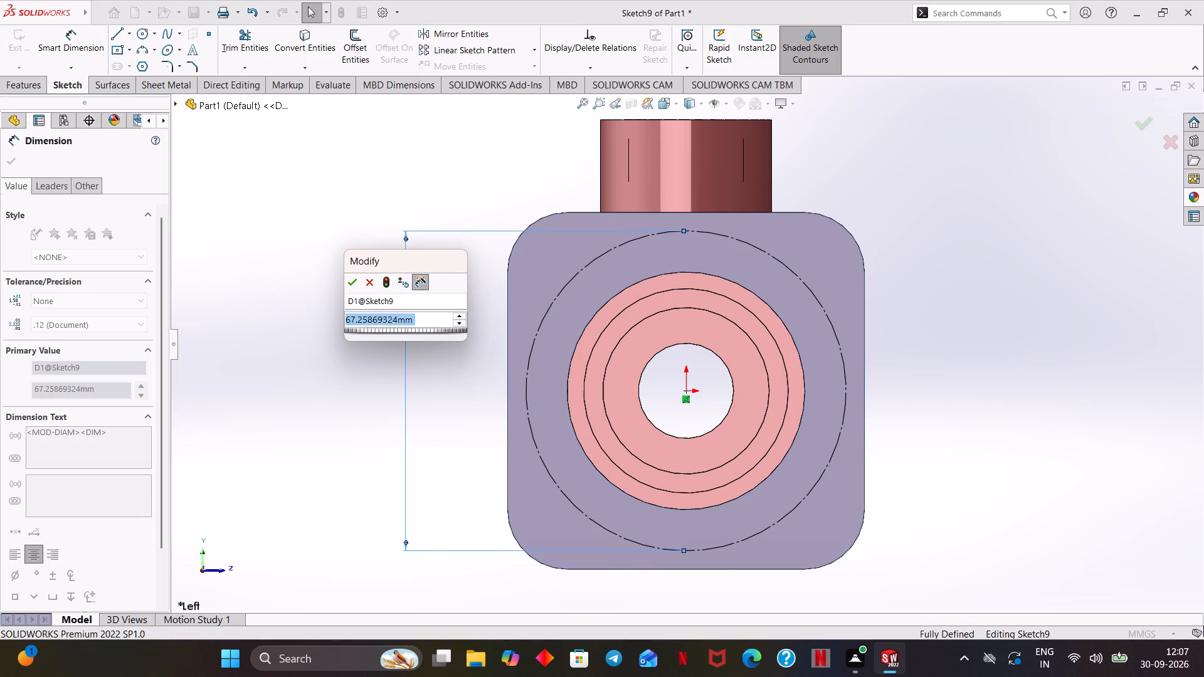
{"action": "type", "text": "35*2"}
{"action": "key", "text": "Return"}
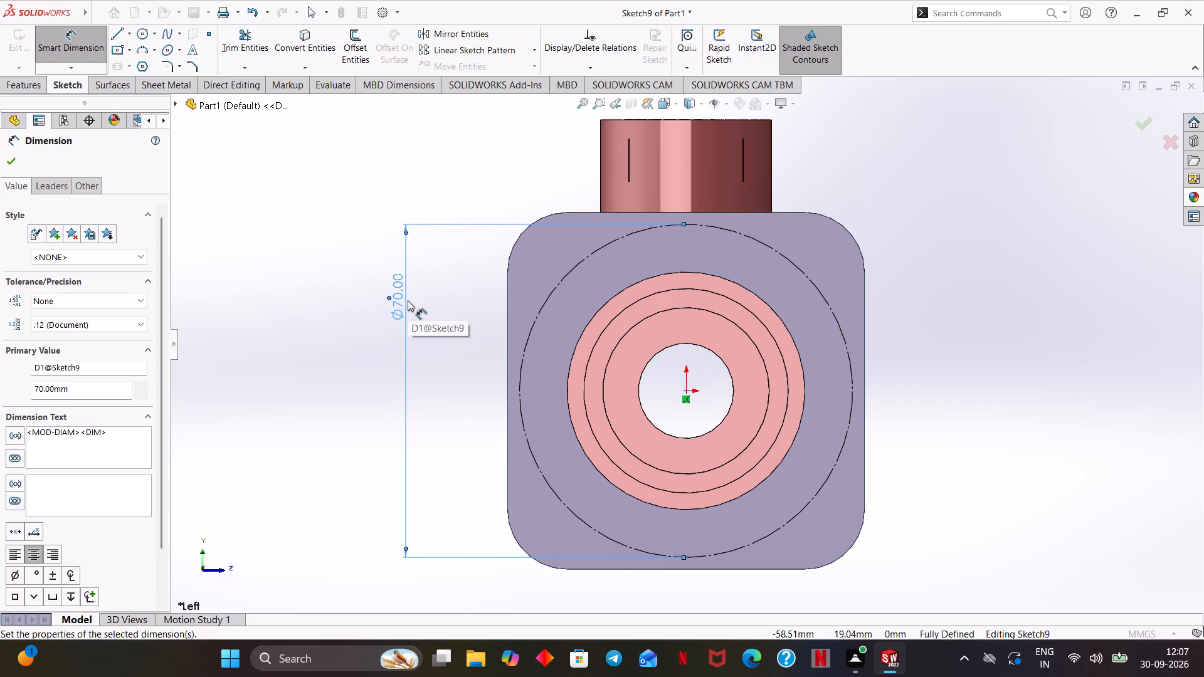
{"action": "left_click_drag", "start_coordinate": [404, 302], "coordinate": [405, 307]}
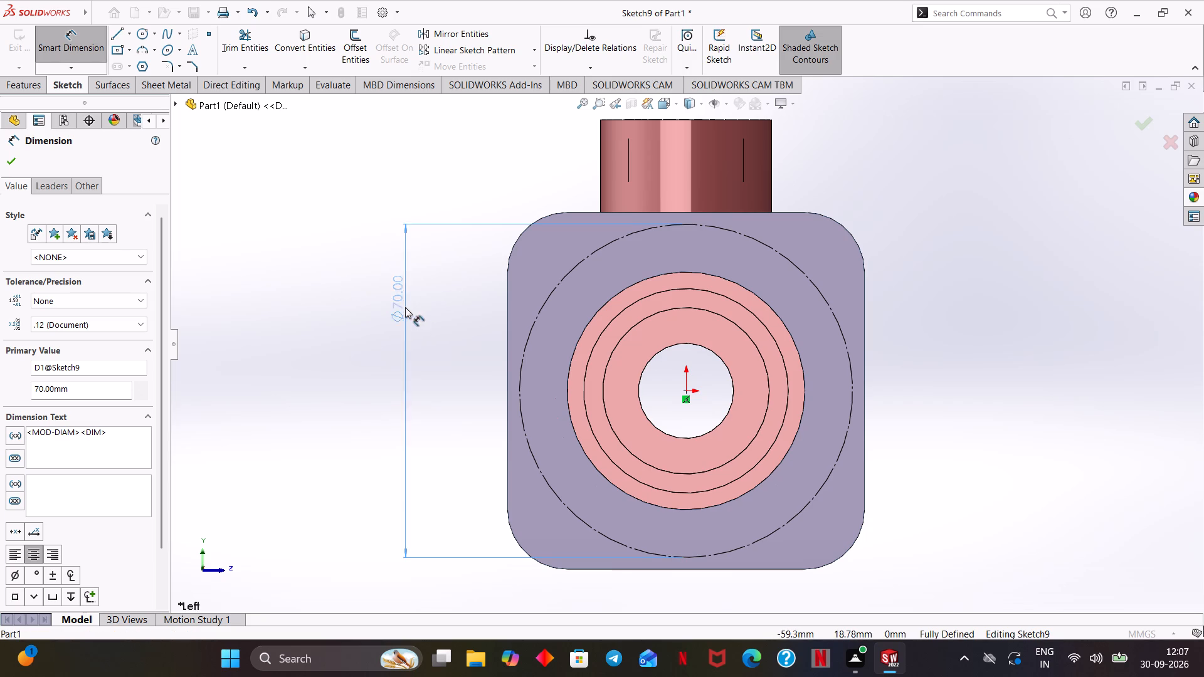
{"action": "left_click_drag", "start_coordinate": [405, 307], "coordinate": [460, 370]}
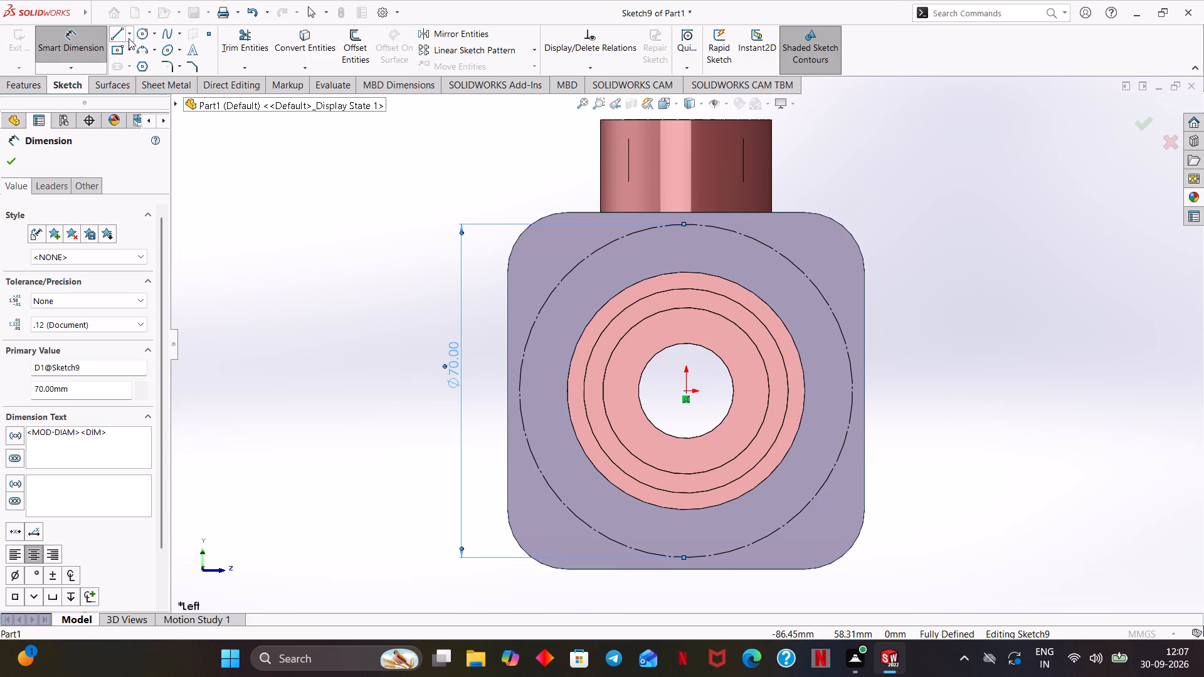
Draw two 35 mm construction lines joining the origin to the 70 mm circle, one horizontal and one inclined at about 30°.
{"action": "left_click", "coordinate": [129, 38]}
{"action": "left_click", "coordinate": [128, 64]}
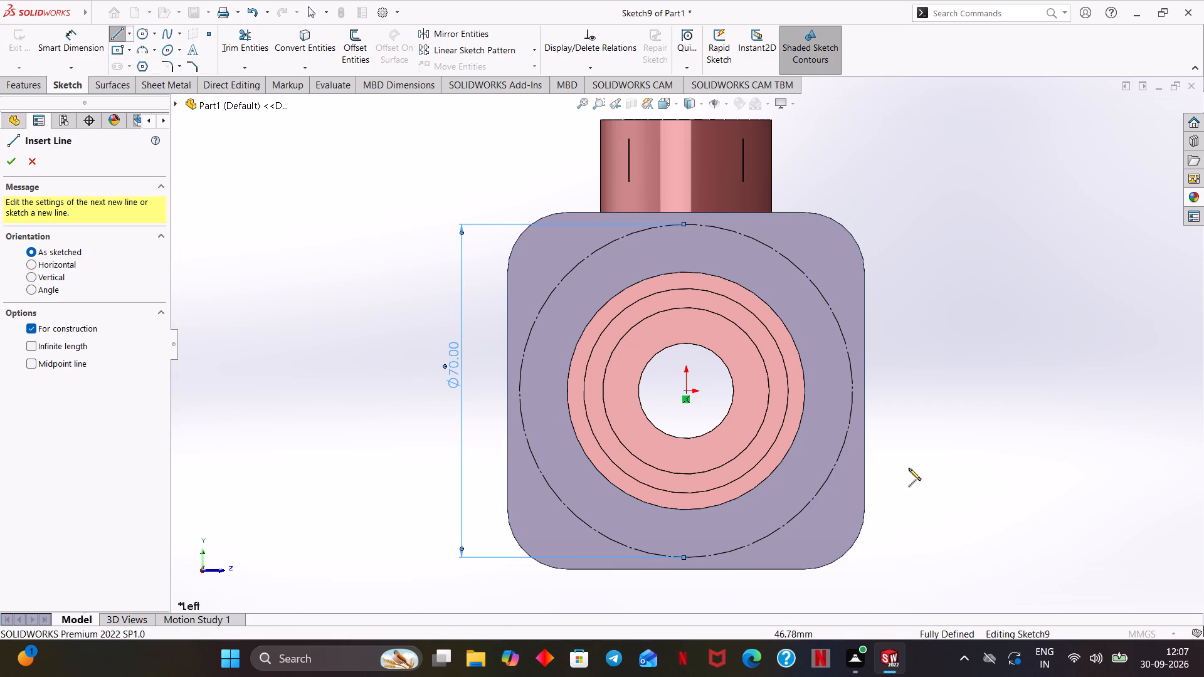
{"action": "left_click", "coordinate": [851, 389]}
{"action": "left_click", "coordinate": [686, 389]}
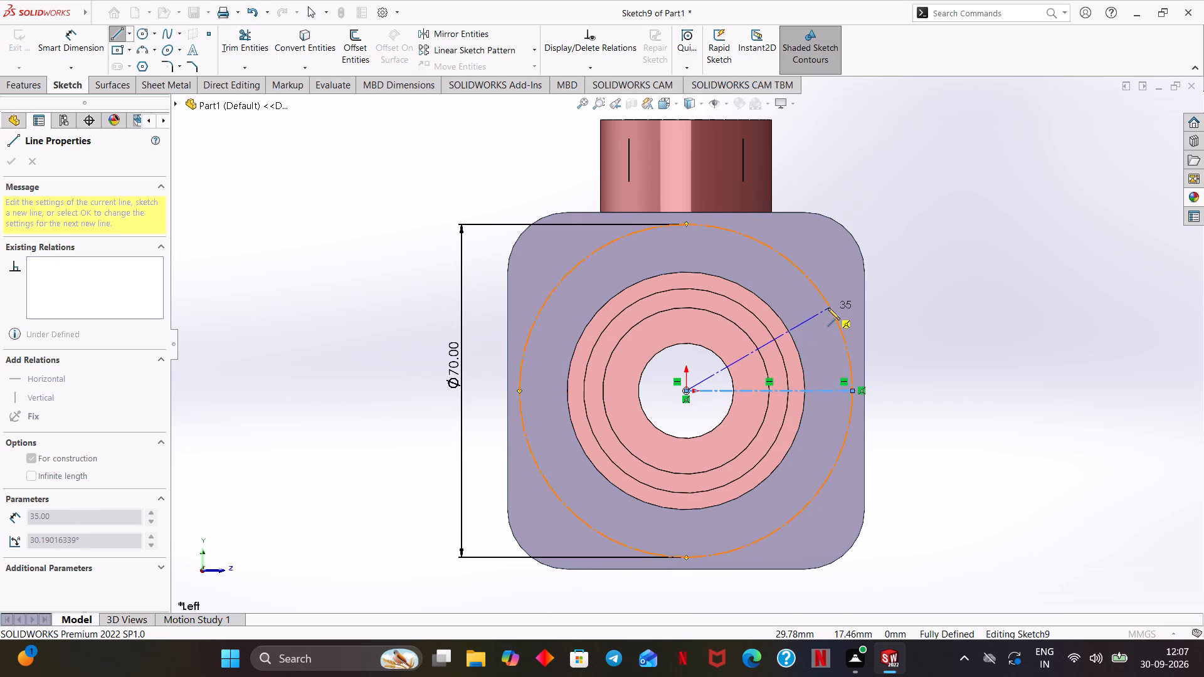
{"action": "left_click", "coordinate": [828, 308]}
{"action": "right_click", "coordinate": [917, 266]}
{"action": "left_click", "coordinate": [937, 275]}
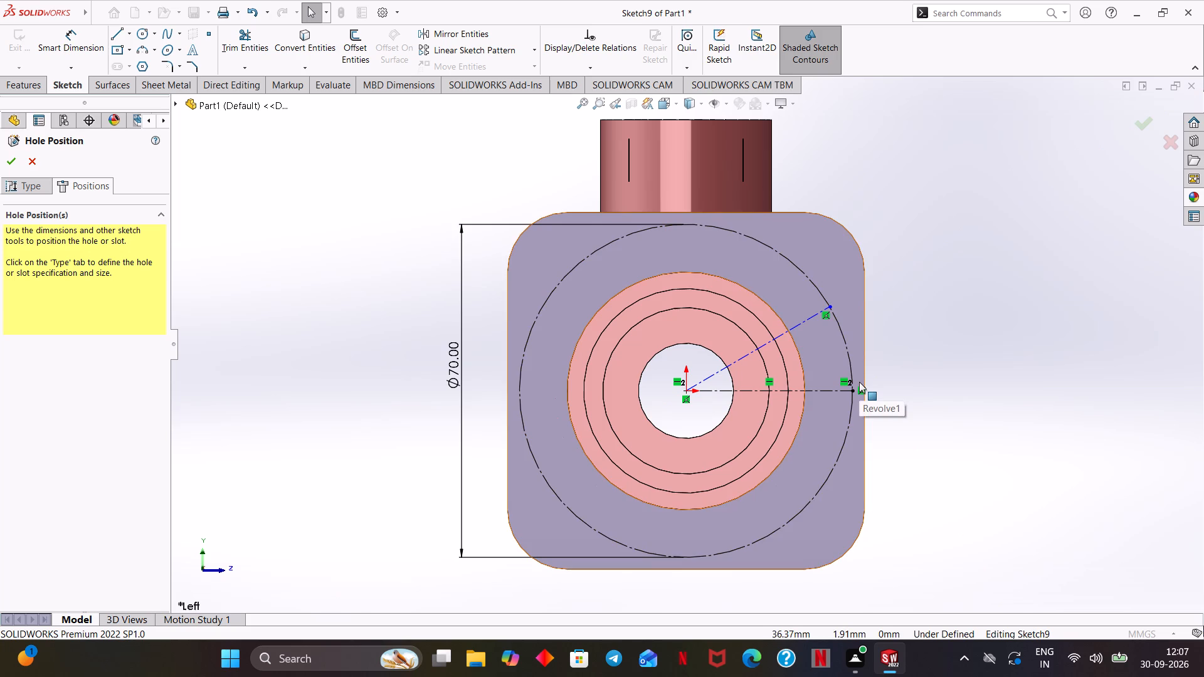
Dimension the angle between the inclined and horizontal construction lines as 45°.
{"action": "scroll", "coordinate": [859, 382], "scroll_direction": "down", "scroll_amount": 1}
{"action": "left_click", "coordinate": [75, 51]}
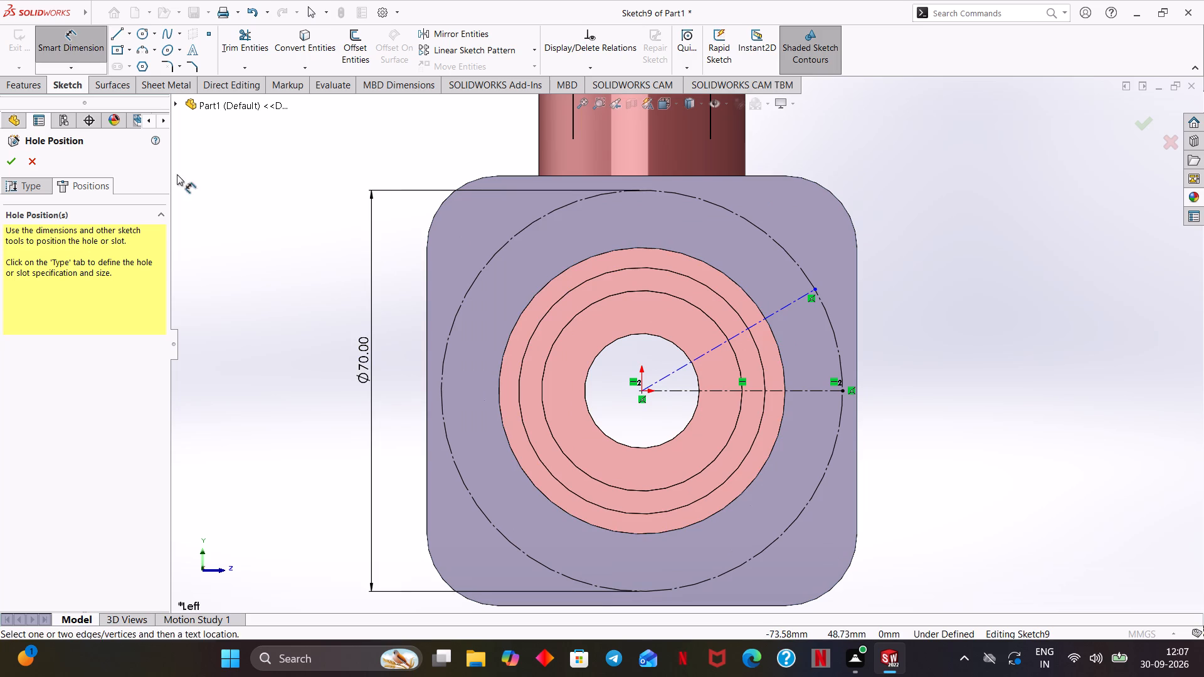
{"action": "left_click", "coordinate": [784, 307]}
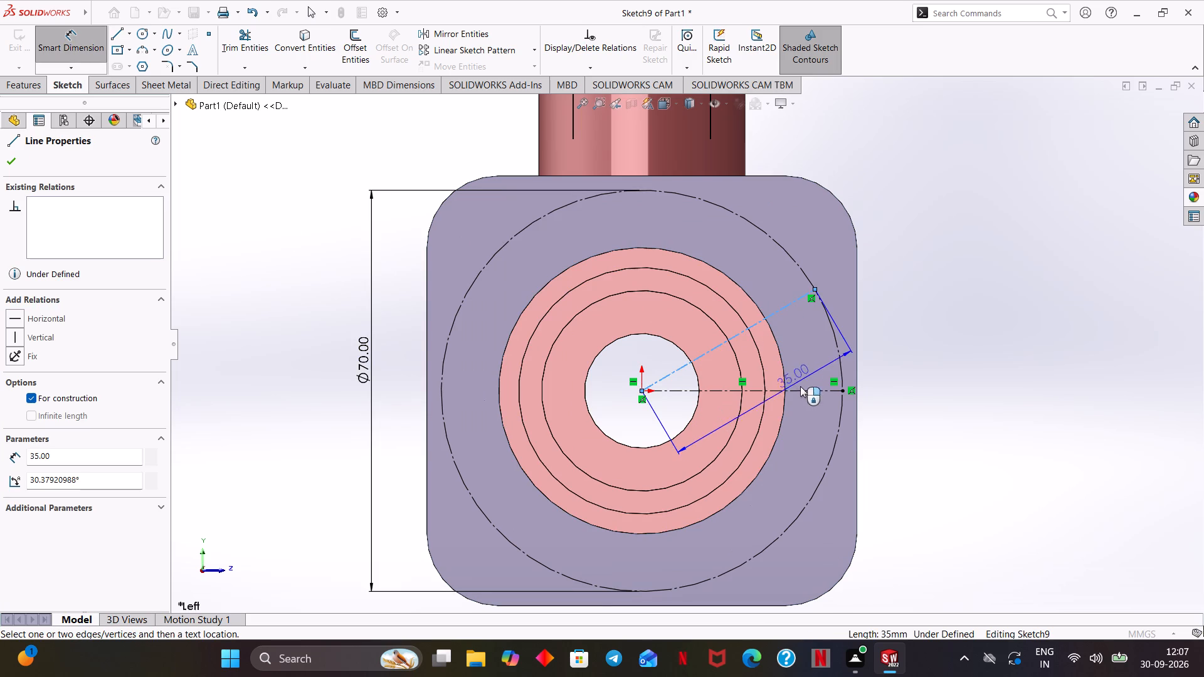
{"action": "left_click", "coordinate": [801, 387]}
{"action": "left_click", "coordinate": [904, 328]}
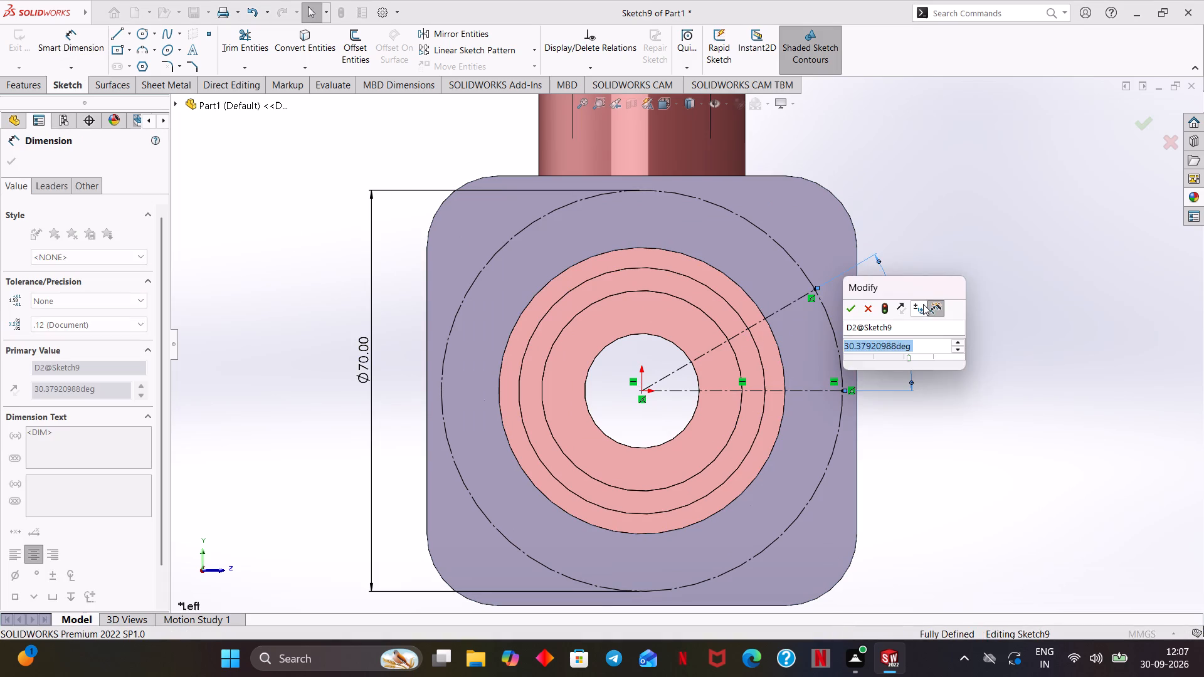
{"action": "type", "text": "45"}
{"action": "key", "text": "Return"}
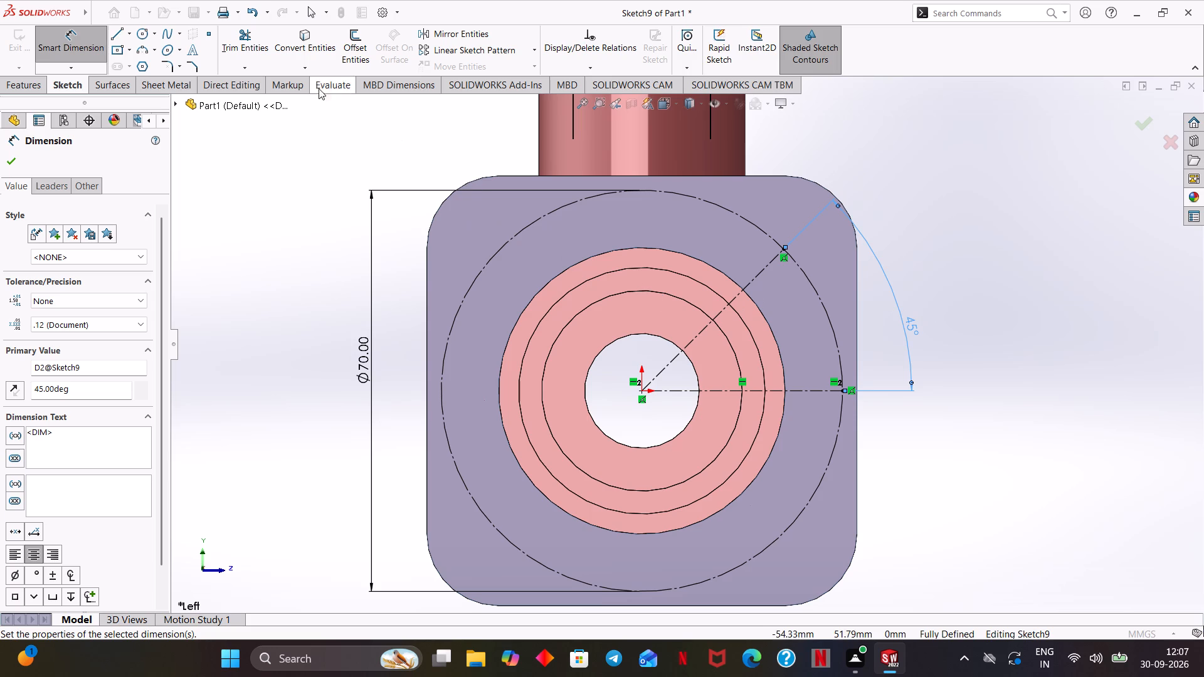
Place the M12 tapped hole where the 45° construction line meets the 70 mm circle and finish the hole feature.
{"action": "left_click", "coordinate": [212, 38]}
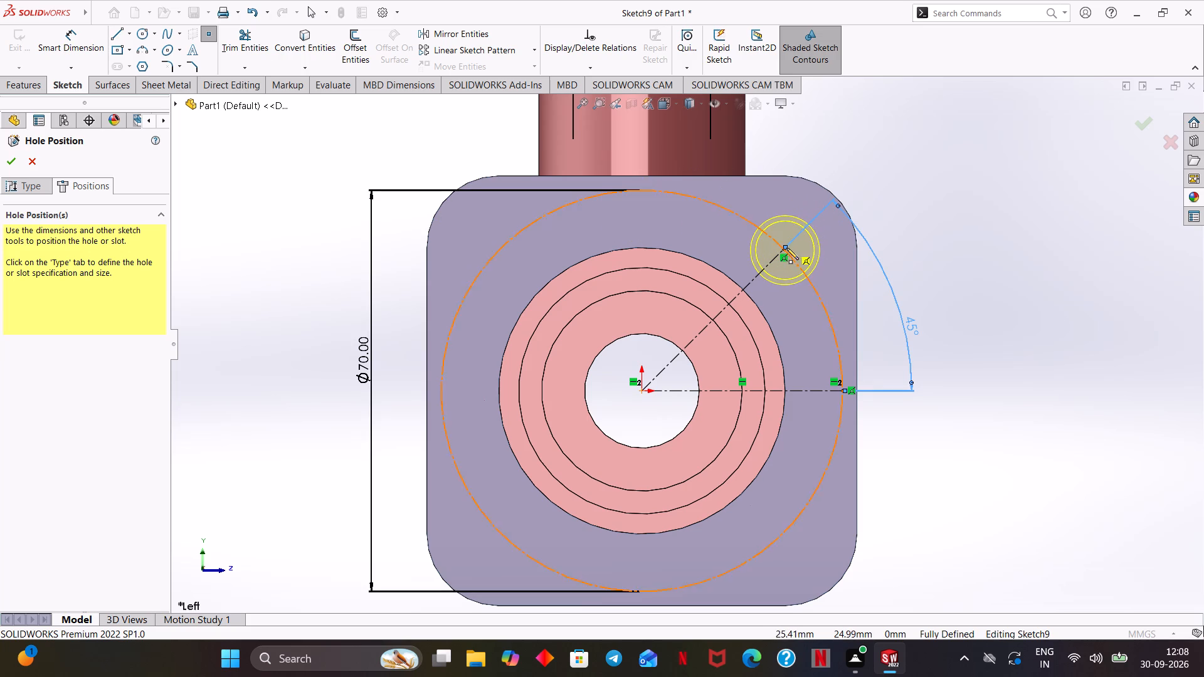
{"action": "scroll", "coordinate": [784, 248], "scroll_direction": "down", "scroll_amount": 3}
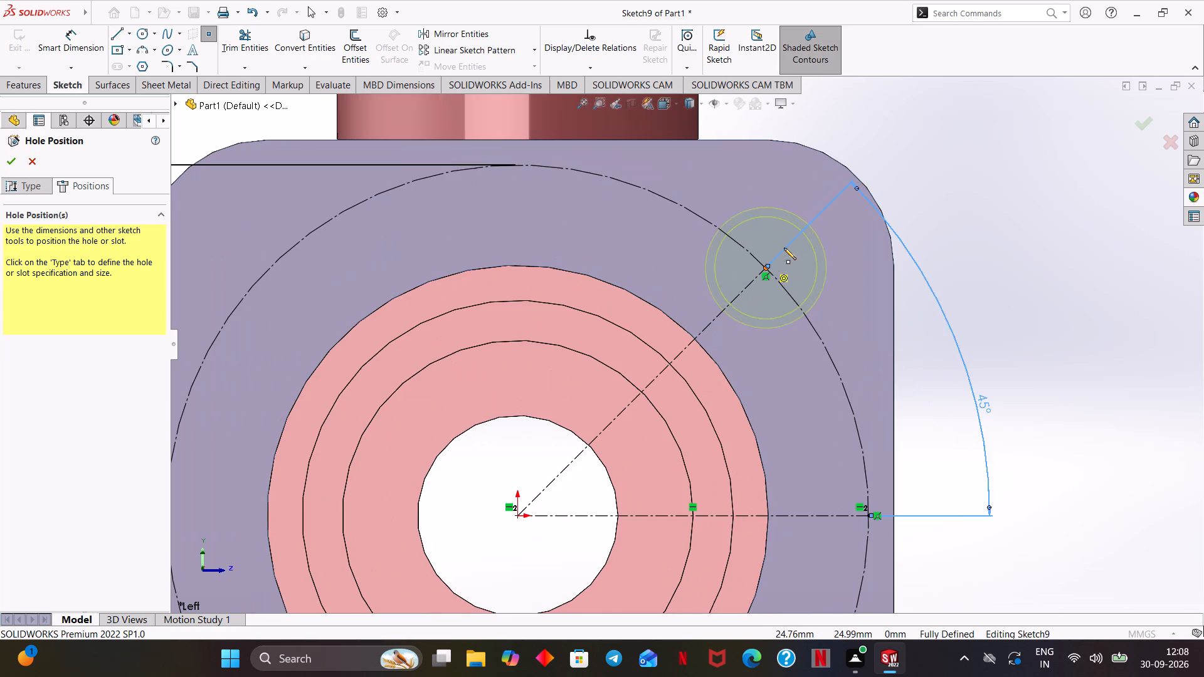
{"action": "scroll", "coordinate": [764, 271], "scroll_direction": "down", "scroll_amount": 2}
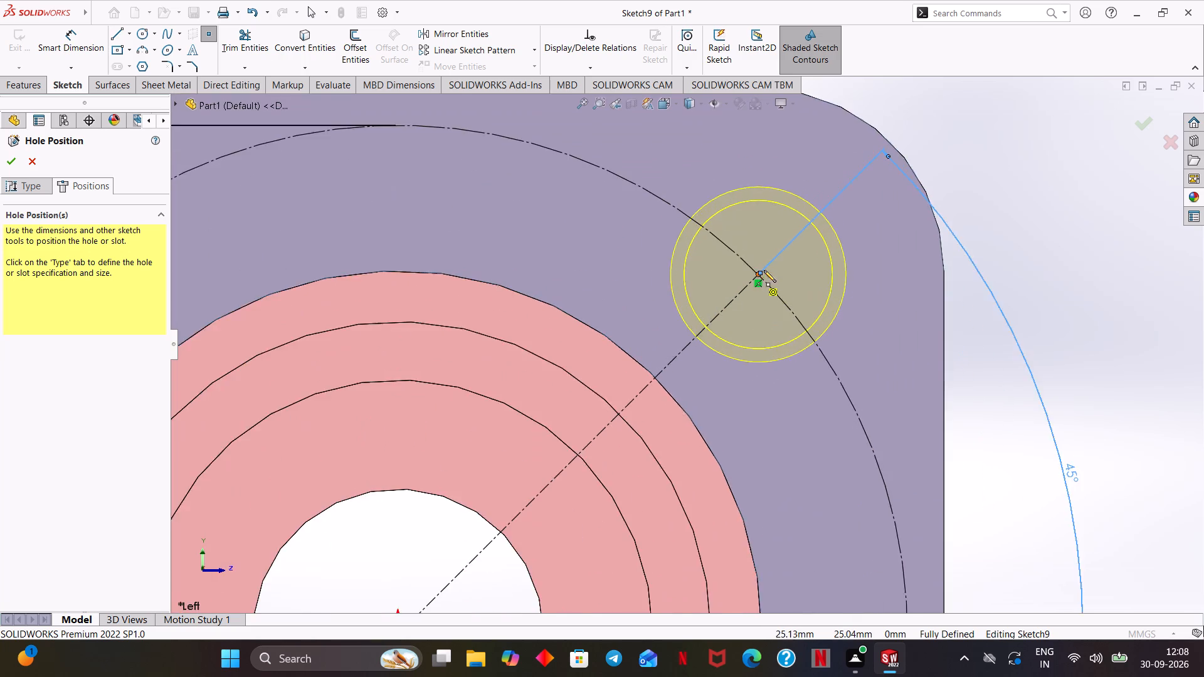
{"action": "scroll", "coordinate": [764, 270], "scroll_direction": "down", "scroll_amount": 6}
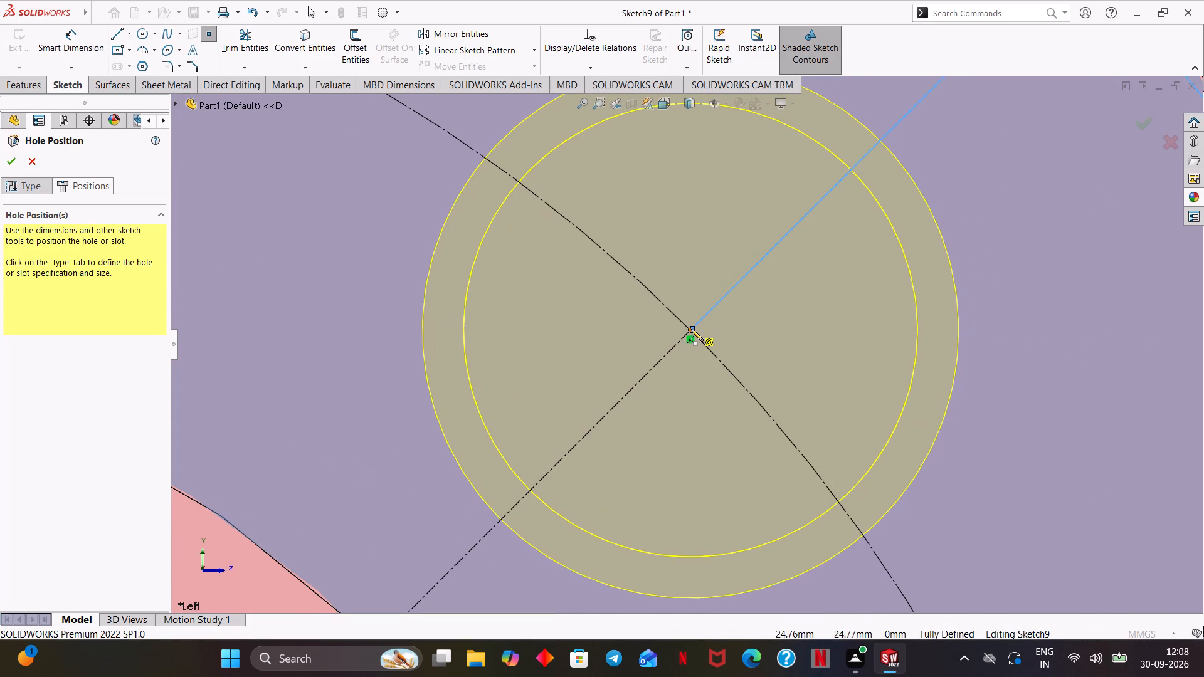
{"action": "left_click", "coordinate": [690, 329]}
{"action": "scroll", "coordinate": [734, 308], "scroll_direction": "up", "scroll_amount": 8}
{"action": "scroll", "coordinate": [794, 262], "scroll_direction": "up", "scroll_amount": 2}
{"action": "right_click", "coordinate": [846, 219]}
{"action": "left_click", "coordinate": [895, 230]}
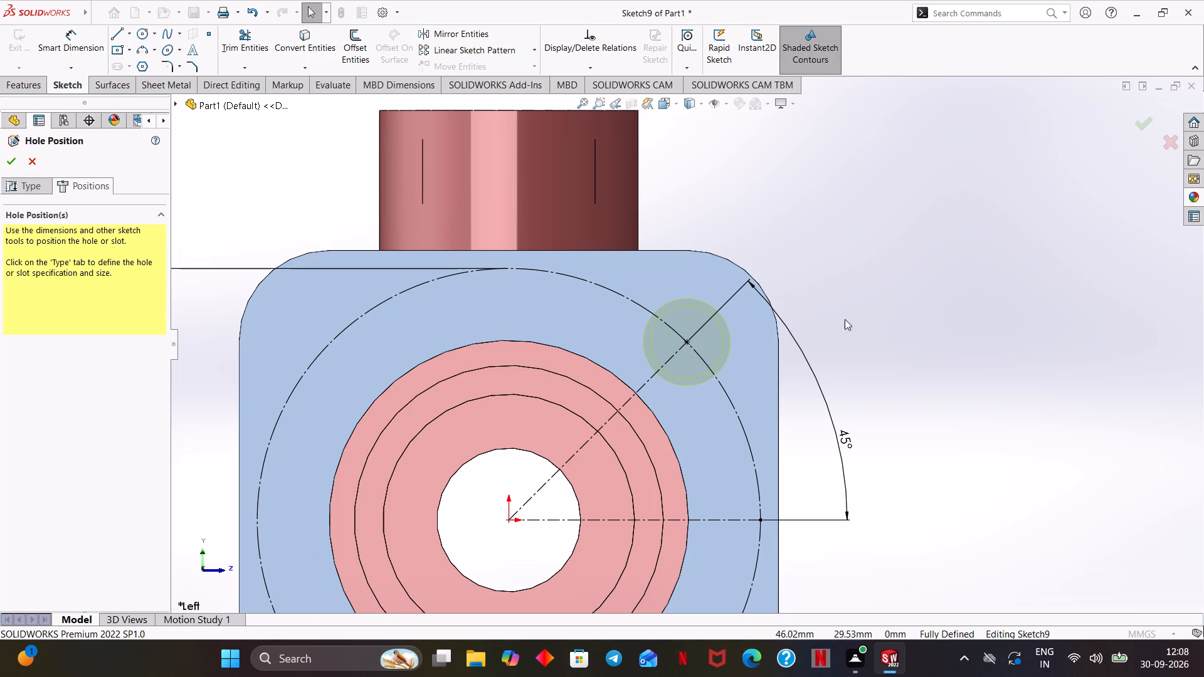
{"action": "scroll", "coordinate": [868, 318], "scroll_direction": "up", "scroll_amount": 4}
{"action": "middle_click_drag", "start_coordinate": [900, 386], "coordinate": [900, 387], "text": "ctrl"}
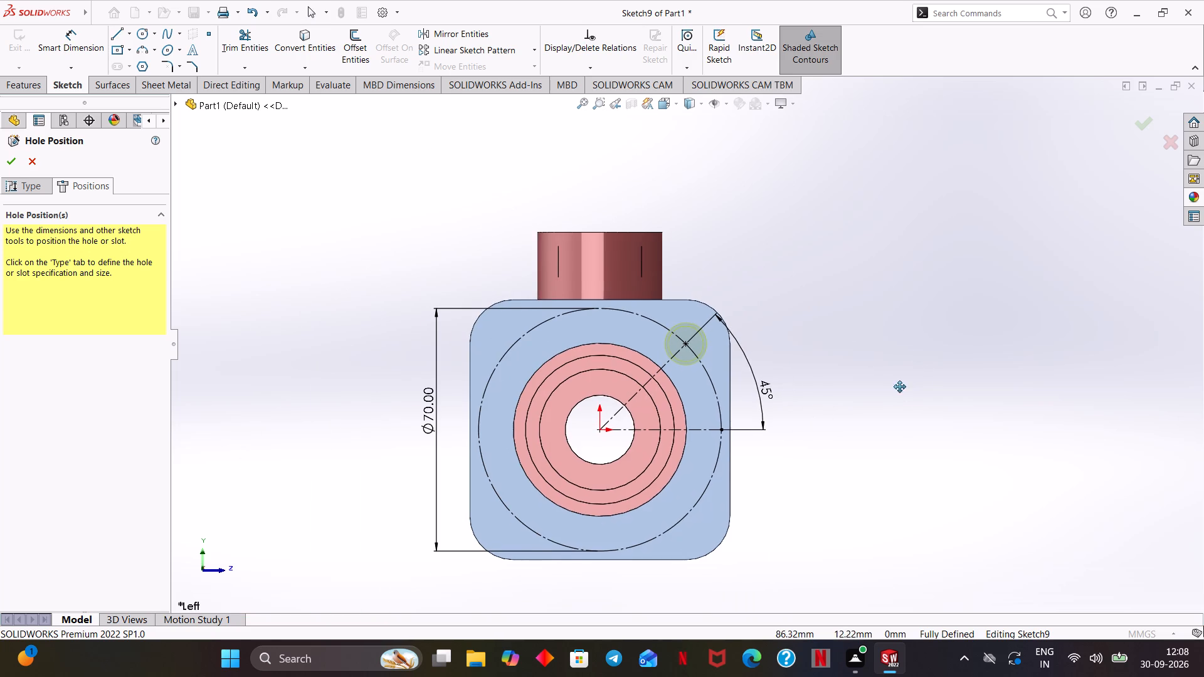
{"action": "middle_click_drag", "start_coordinate": [900, 387], "coordinate": [969, 354], "text": "ctrl"}
{"action": "middle_click_drag", "start_coordinate": [952, 367], "coordinate": [893, 406]}
{"action": "scroll", "coordinate": [890, 404], "scroll_direction": "up", "scroll_amount": 1}
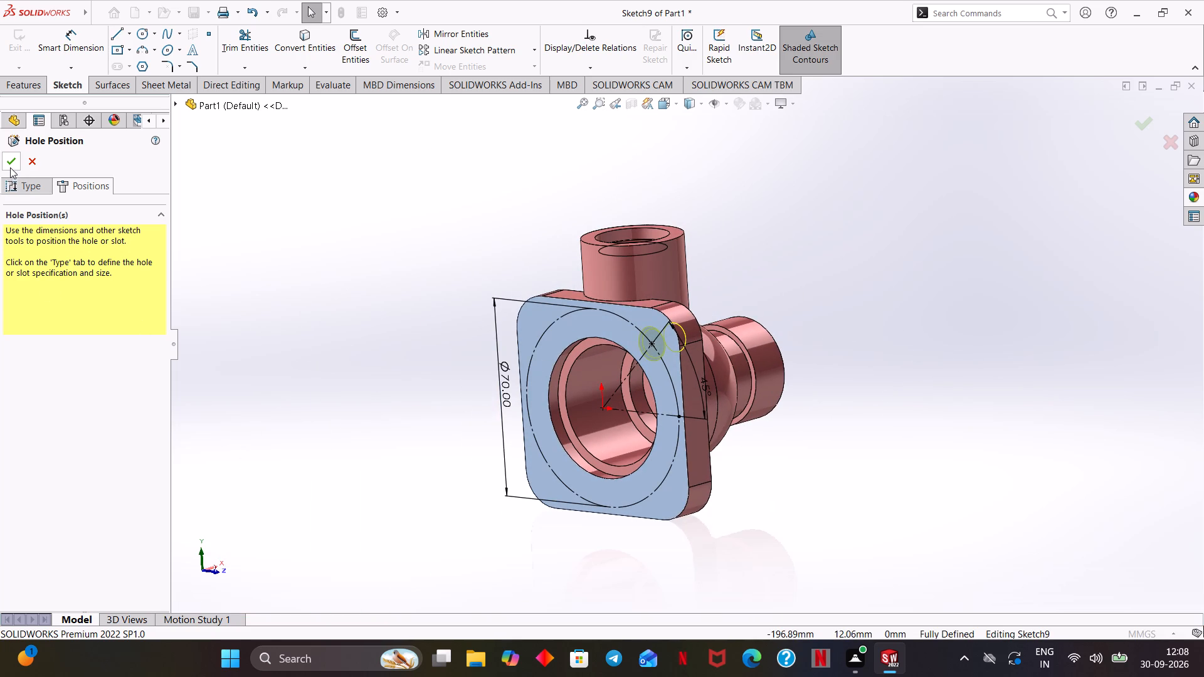
{"action": "left_click", "coordinate": [10, 166]}
{"action": "left_click", "coordinate": [330, 236]}
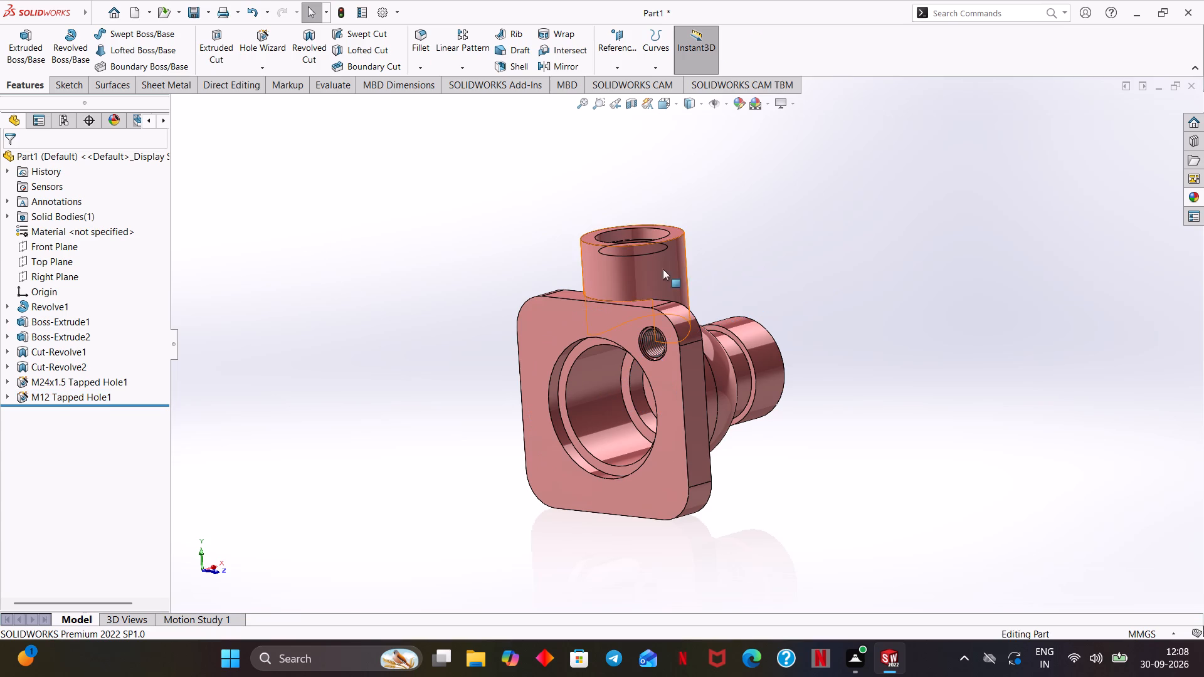
Examine the M12 tapped hole in the flange corner and the surrounding flange from several angles.
{"action": "scroll", "coordinate": [749, 258], "scroll_direction": "down", "scroll_amount": 3}
{"action": "middle_click_drag", "start_coordinate": [742, 269], "coordinate": [772, 223], "text": "ctrl"}
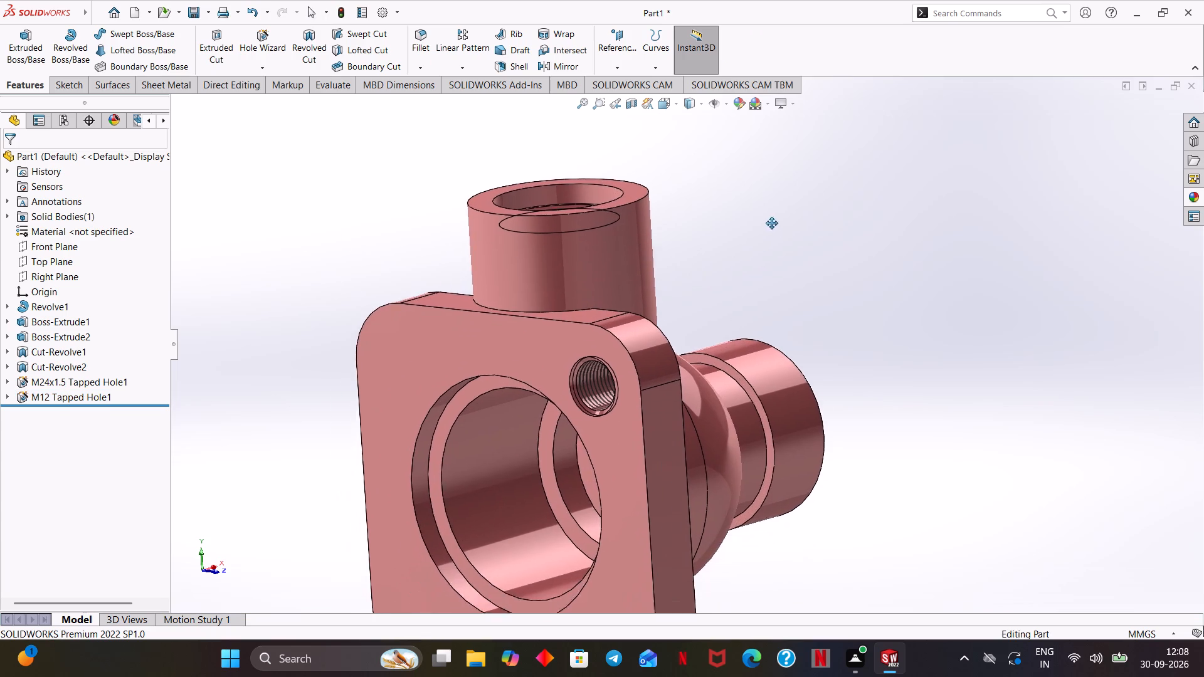
{"action": "middle_click_drag", "start_coordinate": [772, 223], "coordinate": [773, 220], "text": "ctrl"}
{"action": "scroll", "coordinate": [774, 219], "scroll_direction": "down", "scroll_amount": 2}
{"action": "middle_click_drag", "start_coordinate": [752, 259], "coordinate": [815, 199], "text": "ctrl"}
{"action": "middle_click_drag", "start_coordinate": [817, 207], "coordinate": [827, 197]}
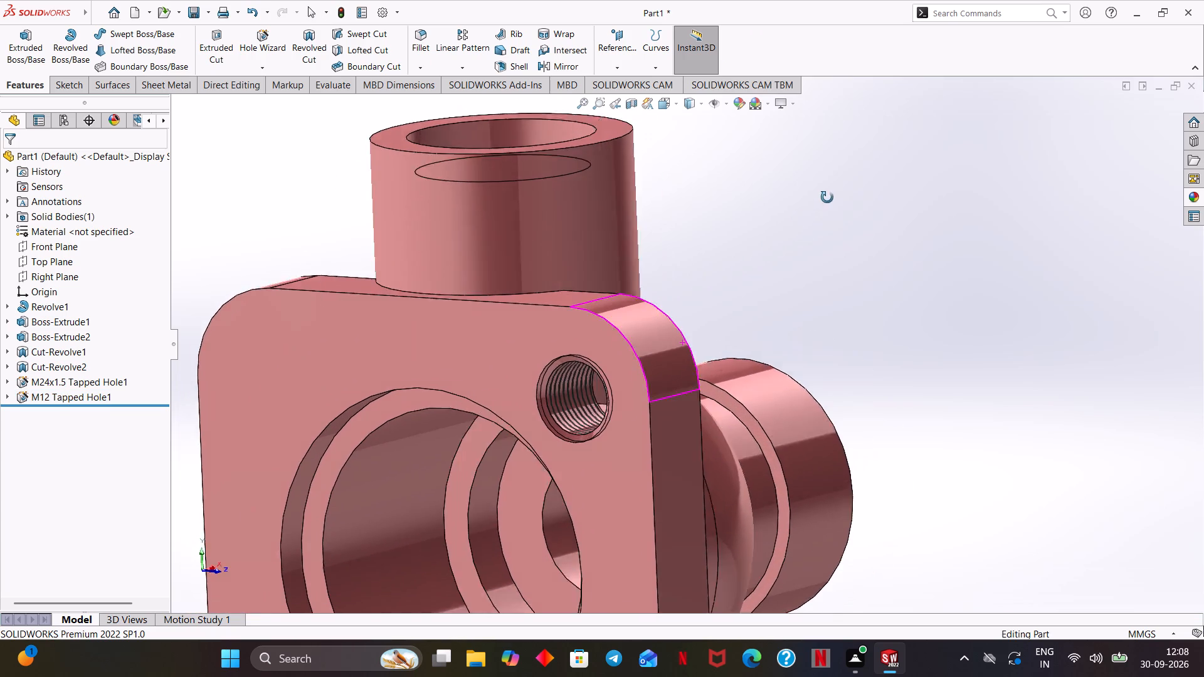
{"action": "middle_click_drag", "start_coordinate": [827, 197], "coordinate": [822, 223]}
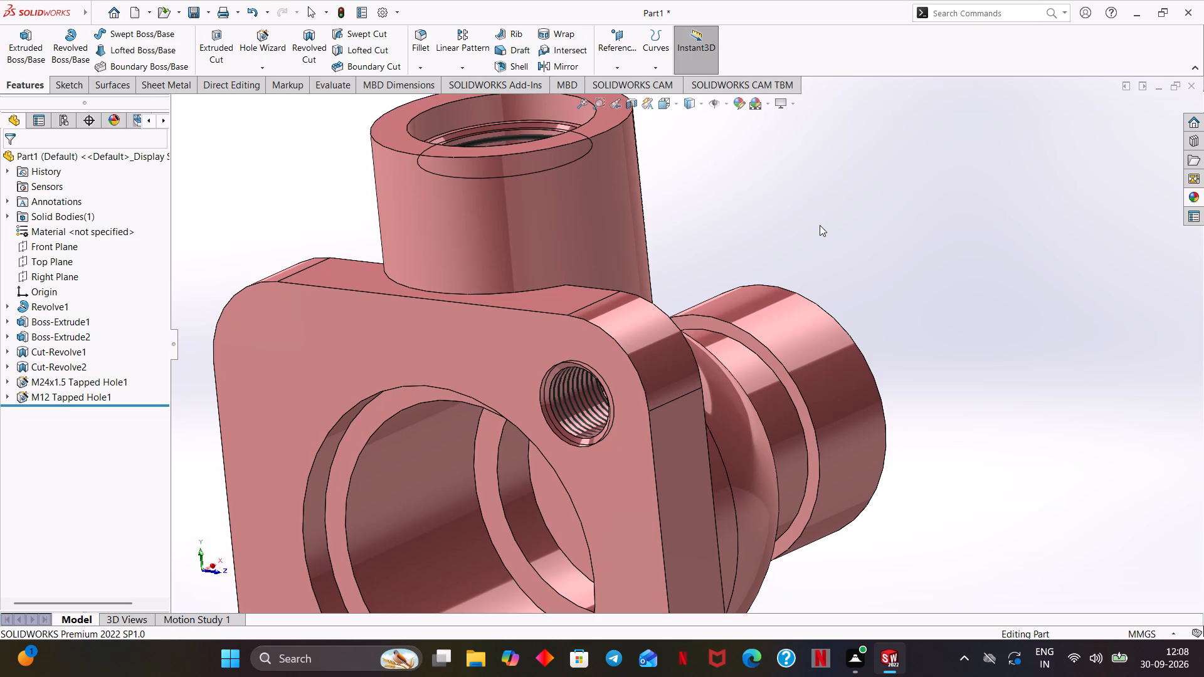
{"action": "scroll", "coordinate": [851, 253], "scroll_direction": "up", "scroll_amount": 3}
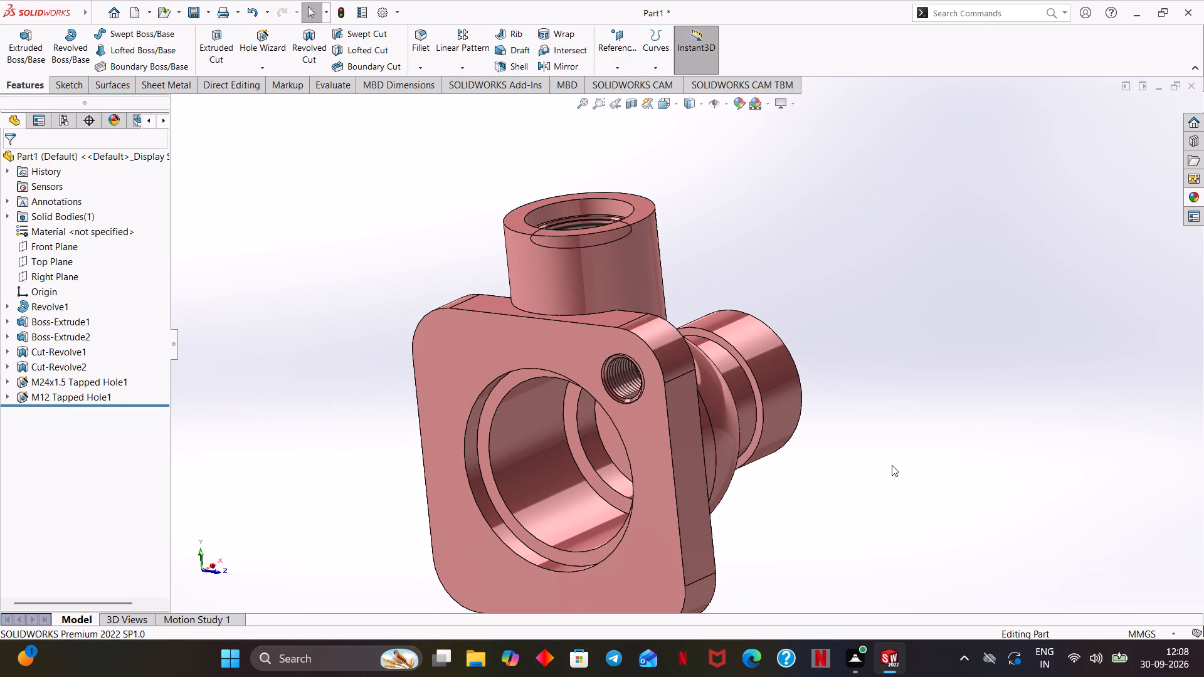
{"action": "middle_click_drag", "start_coordinate": [892, 466], "coordinate": [960, 402], "text": "ctrl"}
{"action": "middle_click_drag", "start_coordinate": [961, 403], "coordinate": [976, 386]}
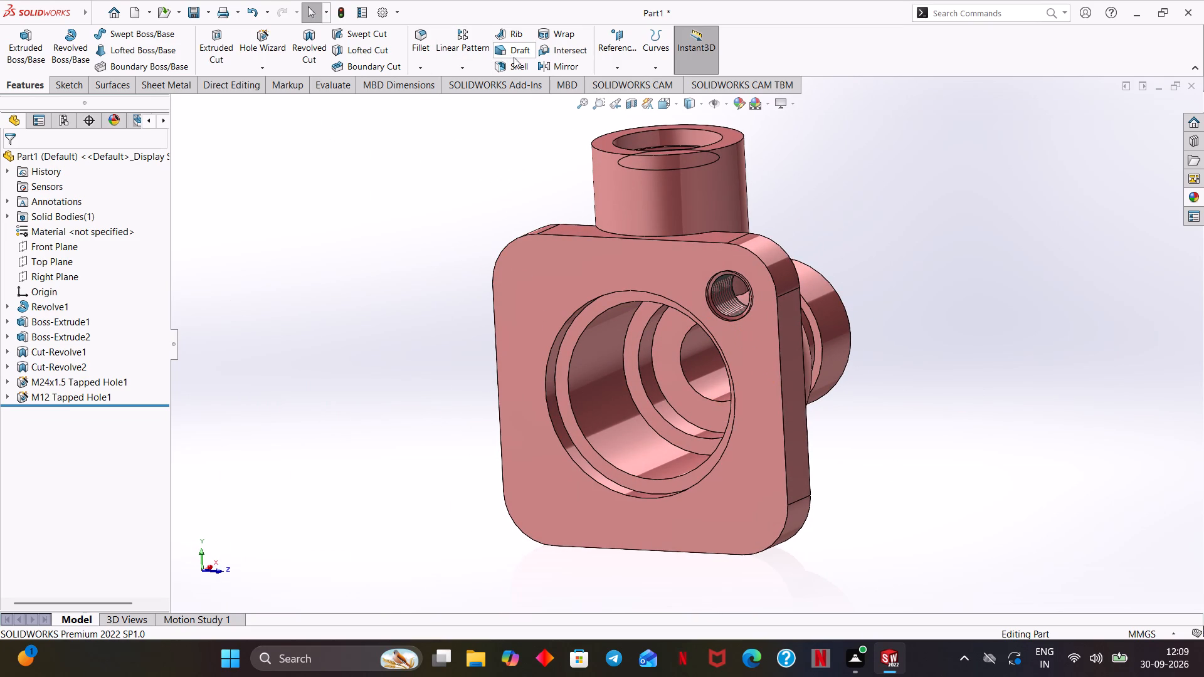
Circular-pattern the M12 tapped hole about the main bore's cylindrical face with 4 equally spaced instances over 360°.
{"action": "left_click", "coordinate": [443, 68]}
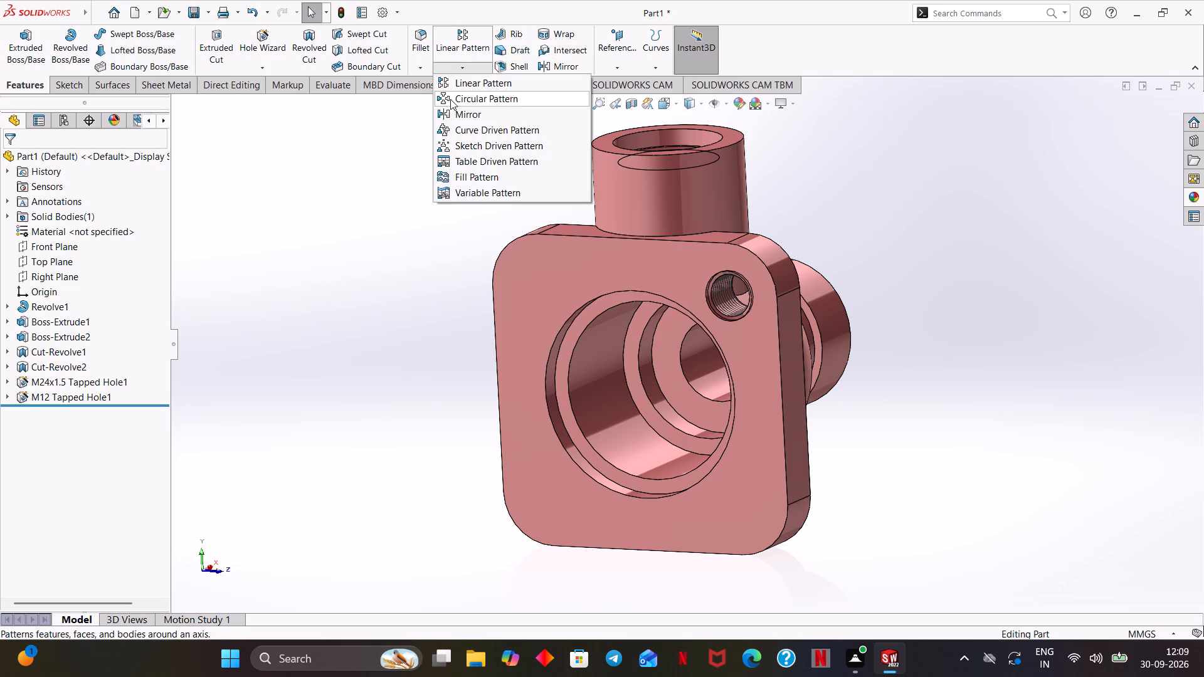
{"action": "left_click", "coordinate": [451, 99]}
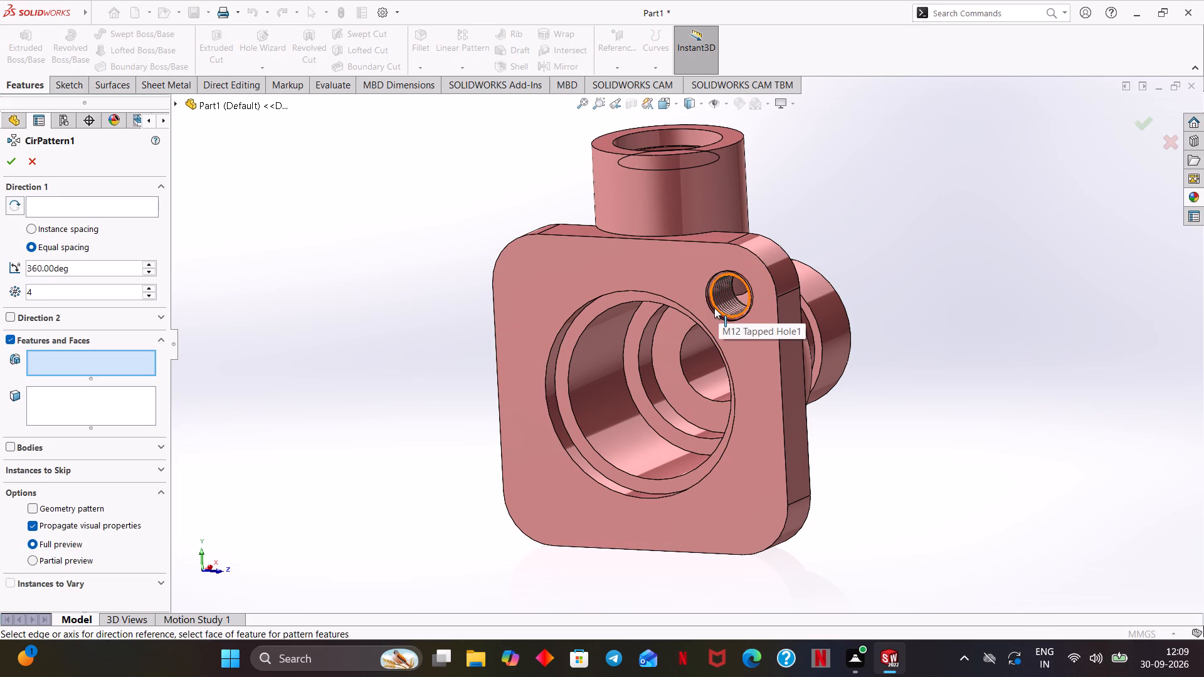
{"action": "left_click", "coordinate": [714, 308]}
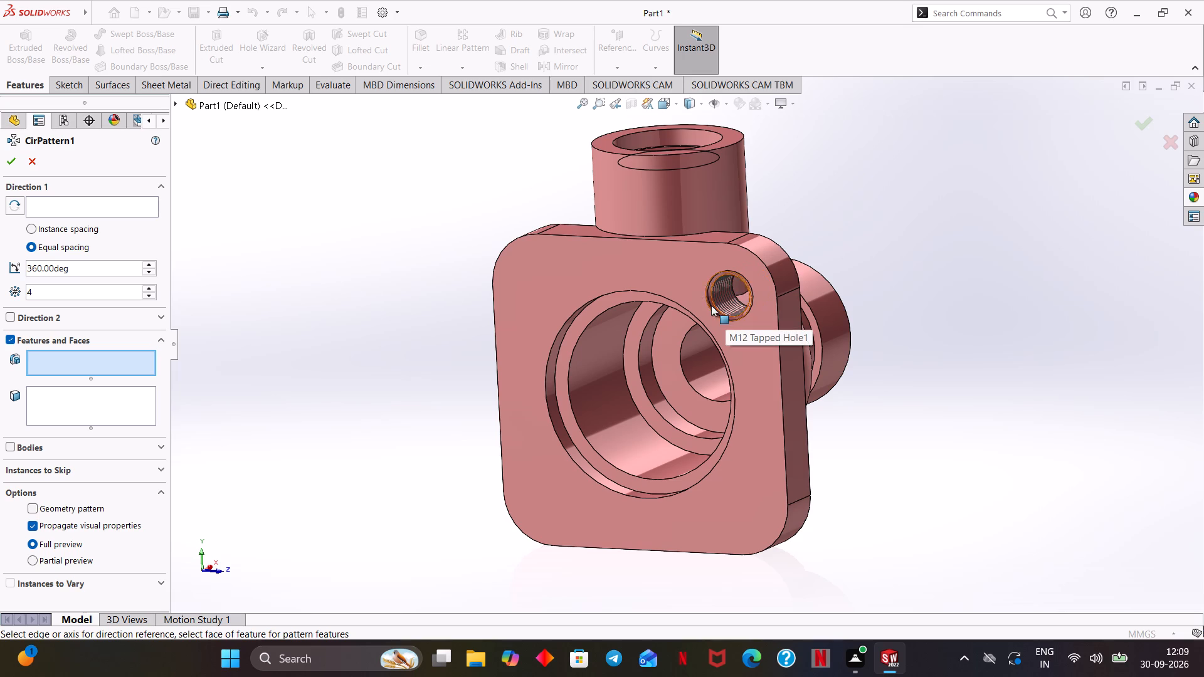
{"action": "left_click", "coordinate": [708, 306]}
{"action": "left_click", "coordinate": [715, 300]}
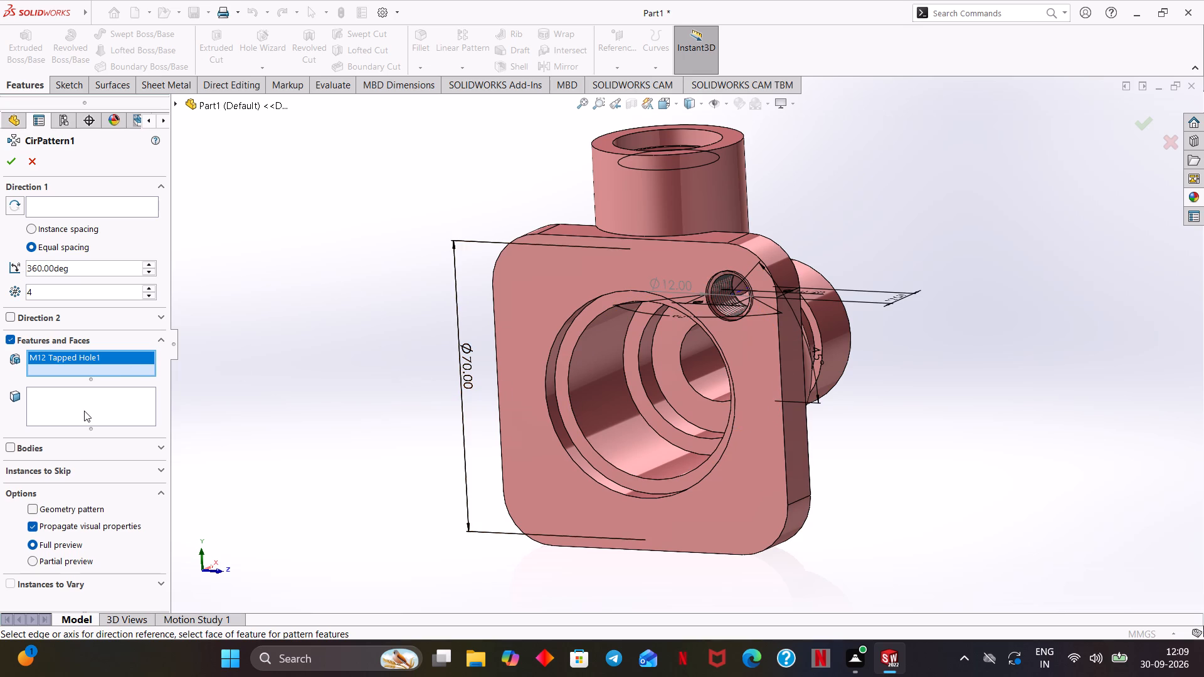
{"action": "left_click", "coordinate": [77, 208]}
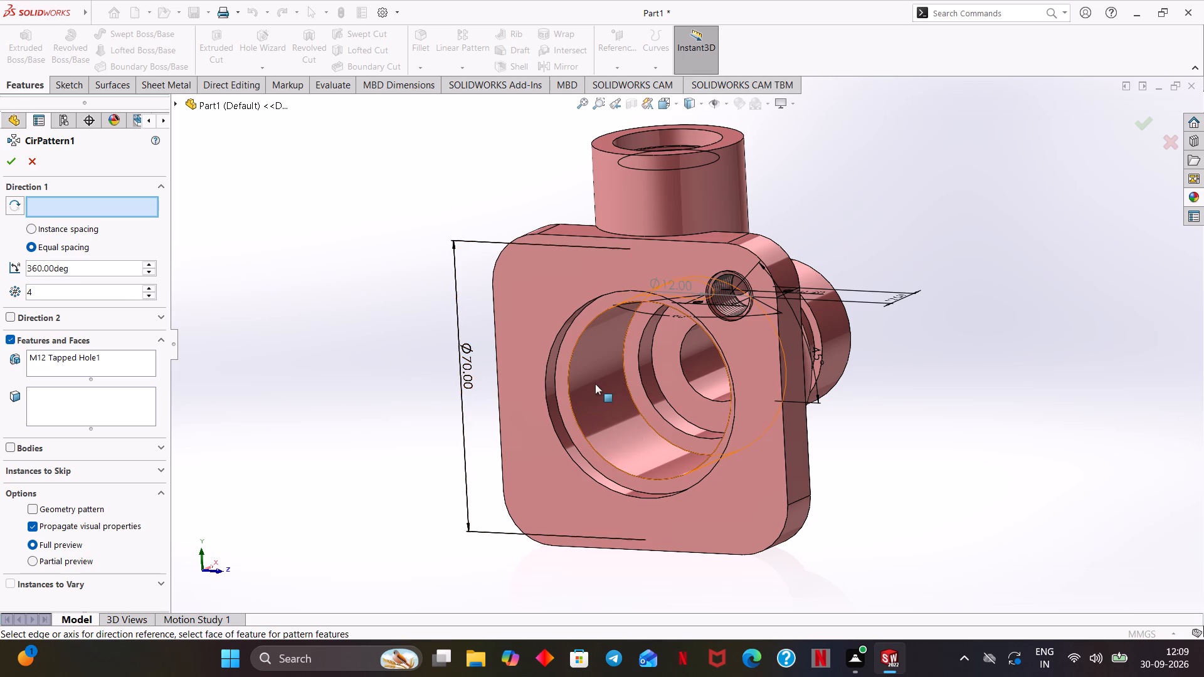
{"action": "left_click", "coordinate": [580, 390]}
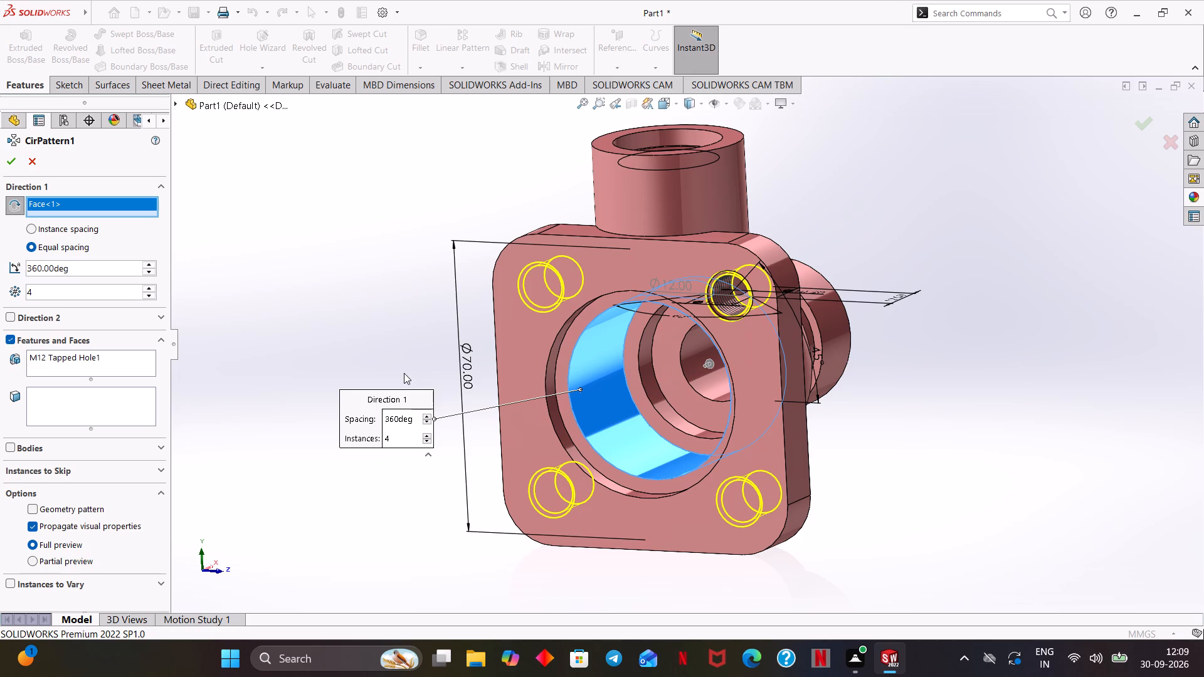
{"action": "left_click", "coordinate": [68, 243]}
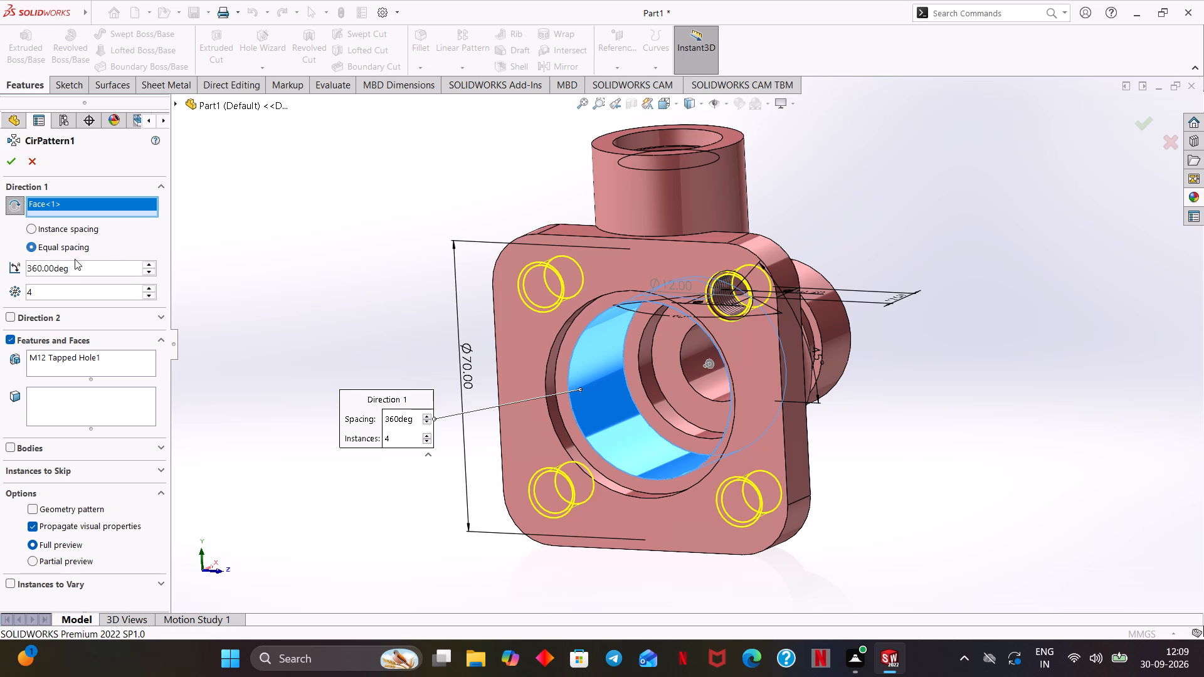
{"action": "left_click", "coordinate": [71, 245]}
{"action": "left_click_drag", "start_coordinate": [87, 267], "coordinate": [0, 277]}
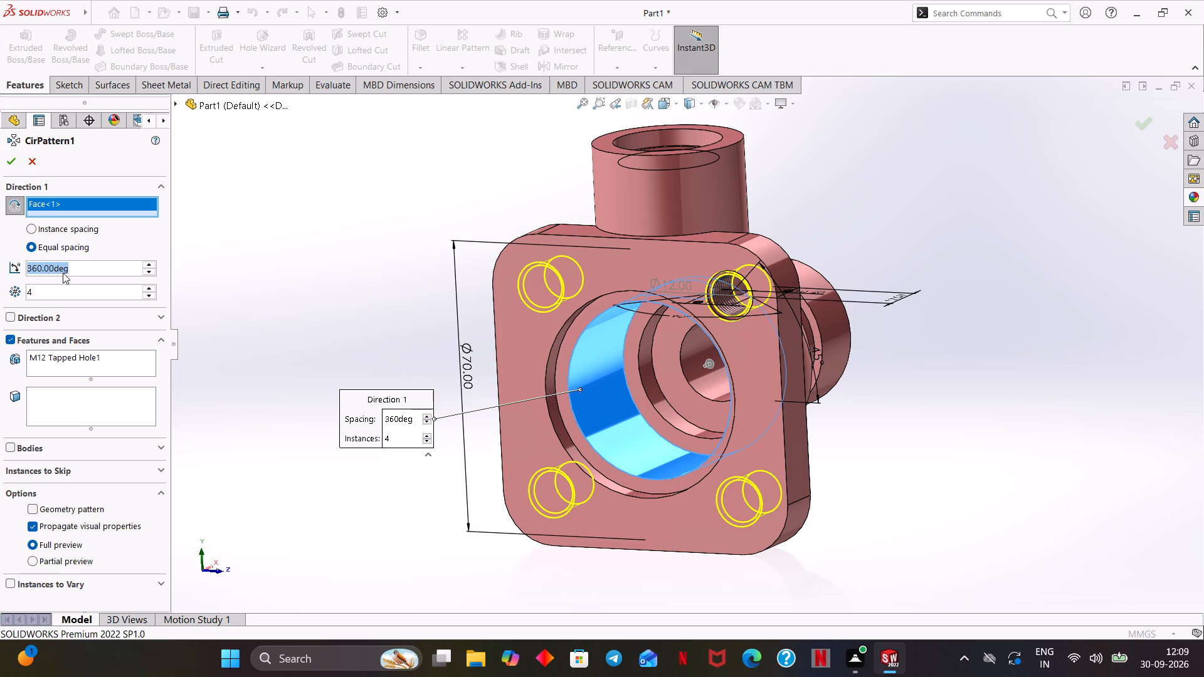
{"action": "left_click", "coordinate": [52, 290]}
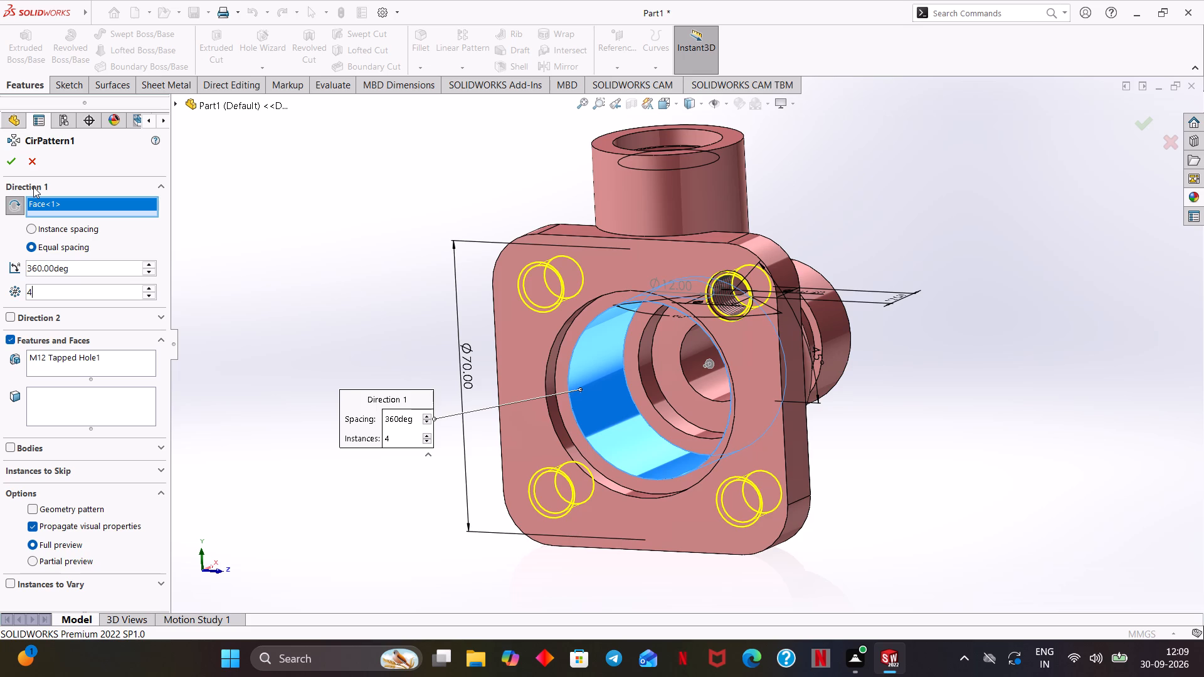
{"action": "middle_click_drag", "start_coordinate": [266, 398], "coordinate": [396, 389]}
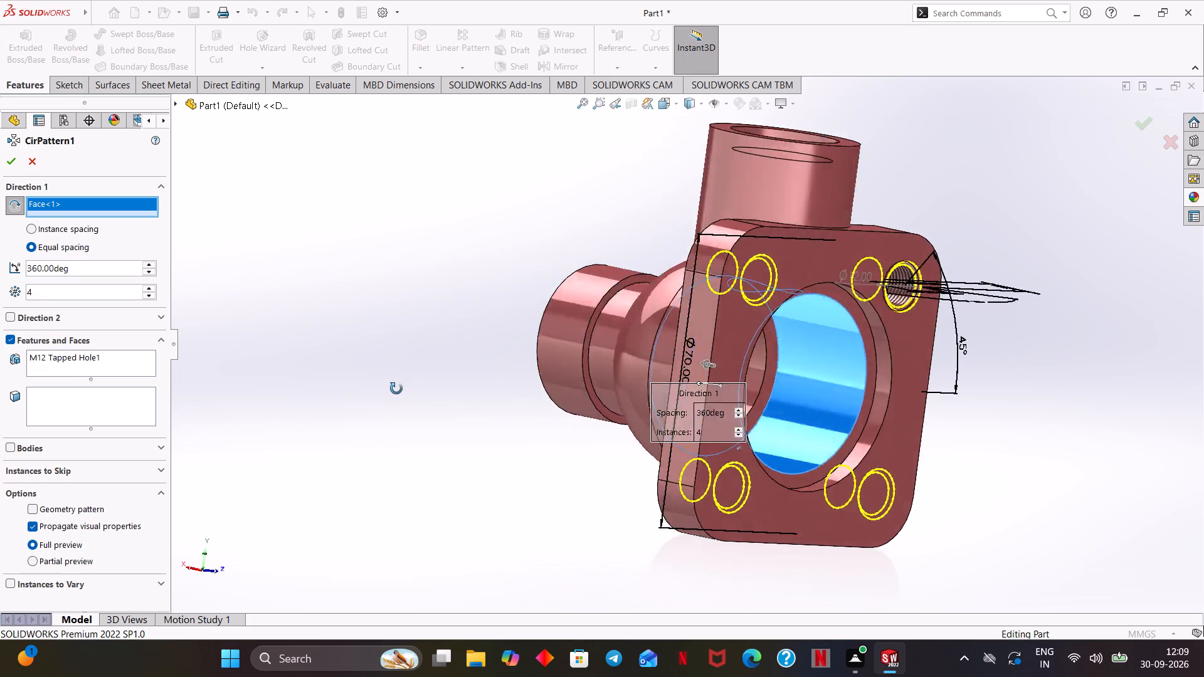
{"action": "middle_click_drag", "start_coordinate": [396, 389], "coordinate": [275, 399]}
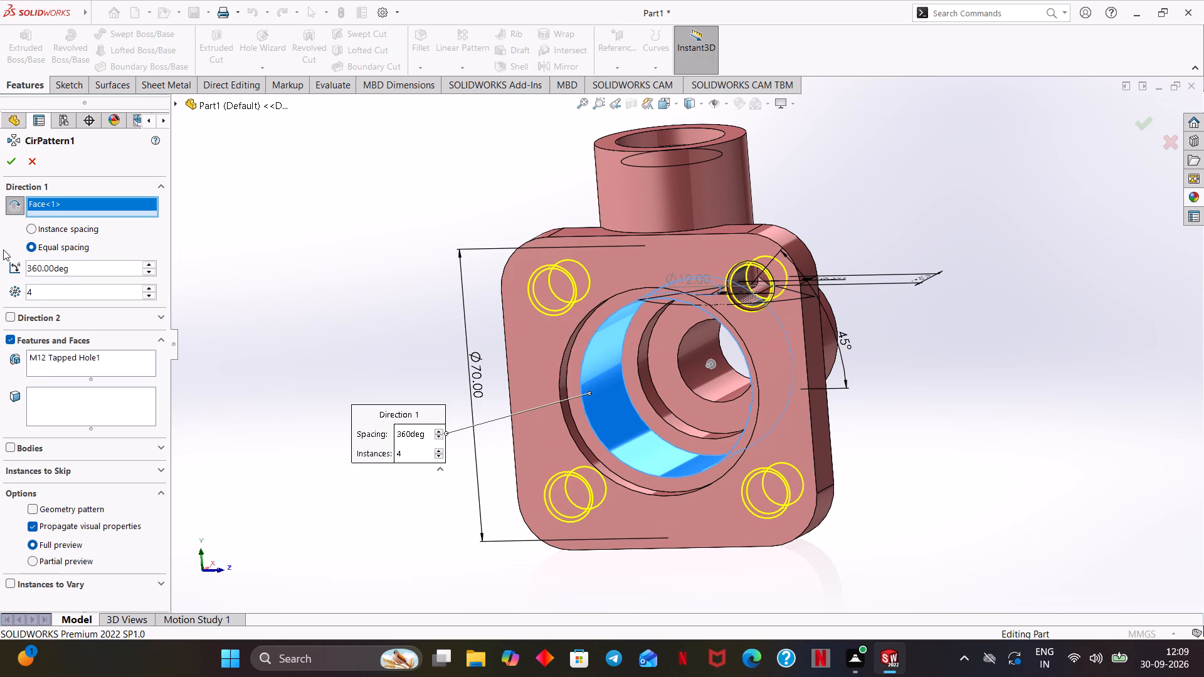
{"action": "left_click", "coordinate": [9, 164]}
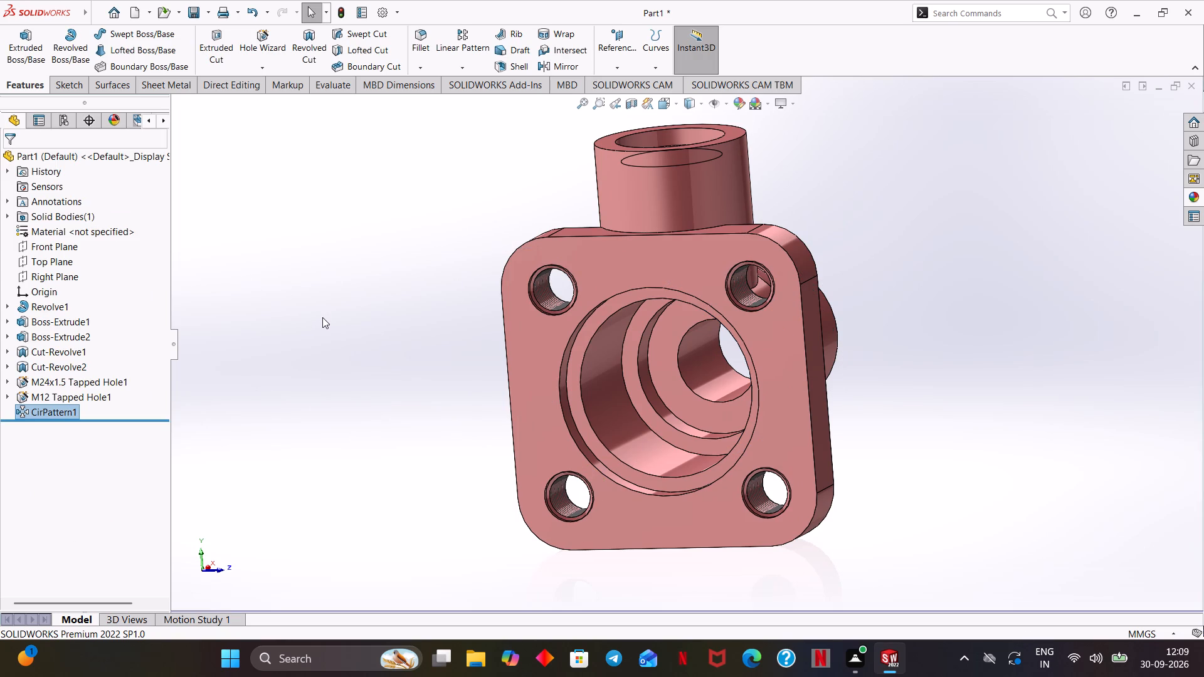
Inspect the valve body from the side and show it in isometric view.
{"action": "middle_click_drag", "start_coordinate": [322, 333], "coordinate": [232, 356]}
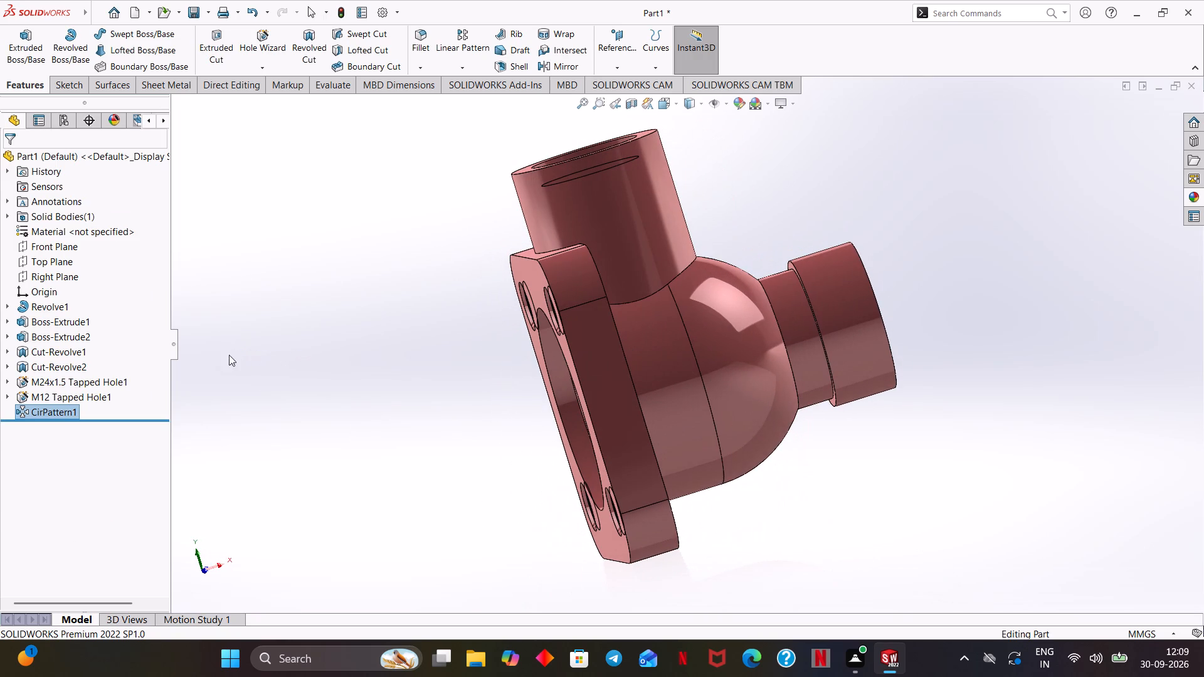
{"action": "key", "text": "ctrl+7"}
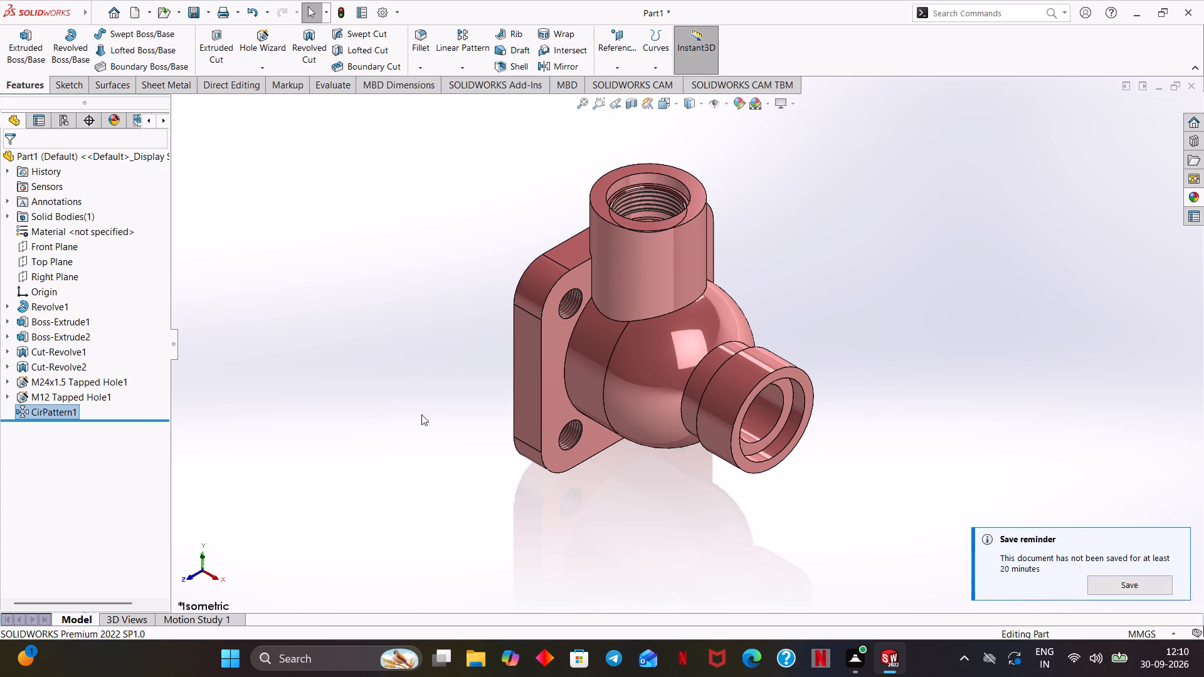
Start a sketch on the end face of the tapped branch and draw an 18 mm horizontal construction line from its outer edge to its centre.
{"action": "scroll", "coordinate": [905, 291], "scroll_direction": "down", "scroll_amount": 1}
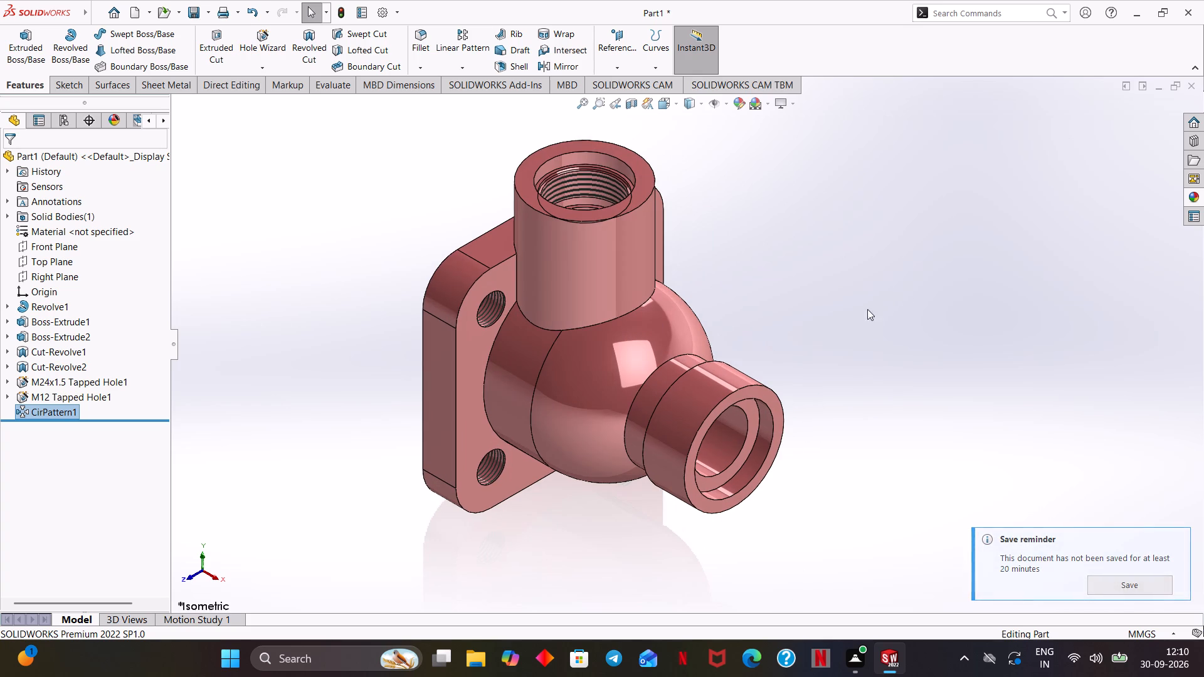
{"action": "left_click", "coordinate": [863, 310]}
{"action": "middle_click_drag", "start_coordinate": [864, 312], "coordinate": [874, 360]}
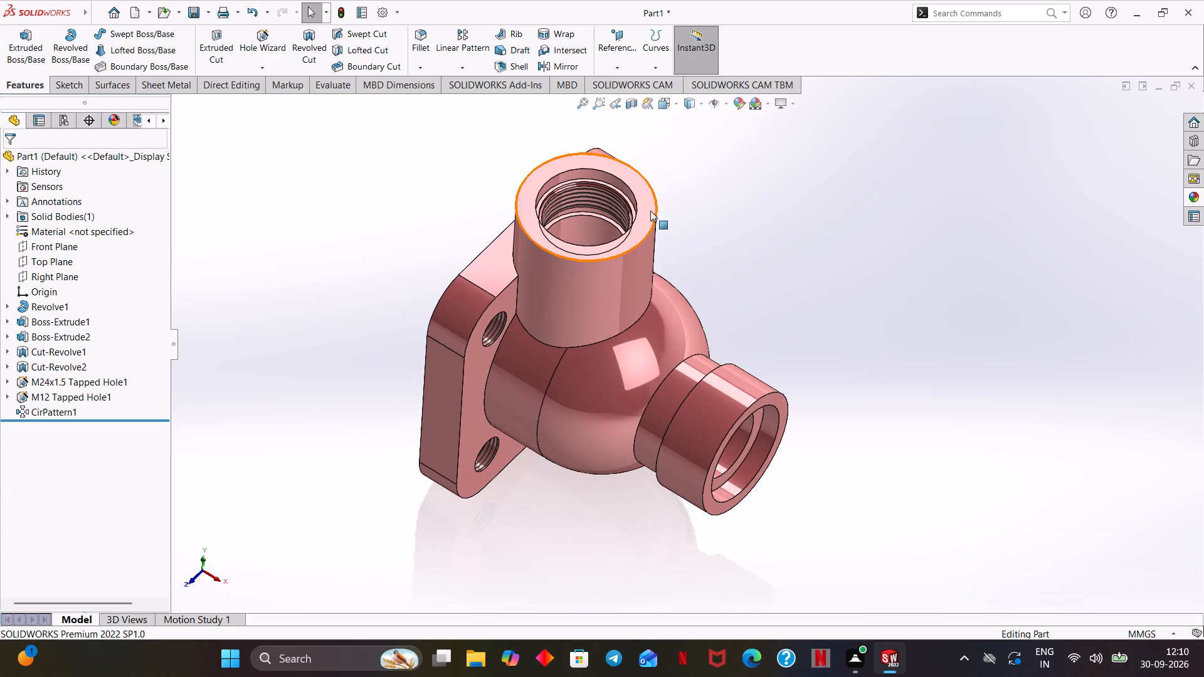
{"action": "middle_click_drag", "start_coordinate": [810, 244], "coordinate": [899, 313], "text": "ctrl"}
{"action": "middle_click_drag", "start_coordinate": [891, 316], "coordinate": [882, 275]}
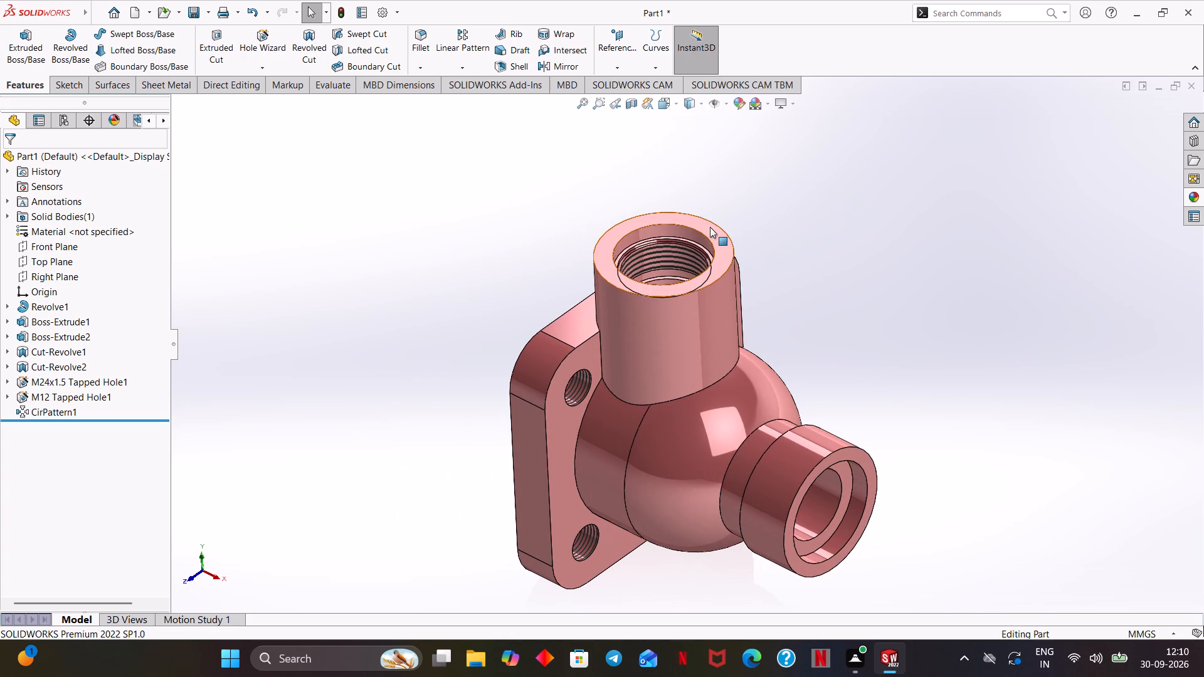
{"action": "left_click", "coordinate": [710, 226]}
{"action": "left_click", "coordinate": [764, 192]}
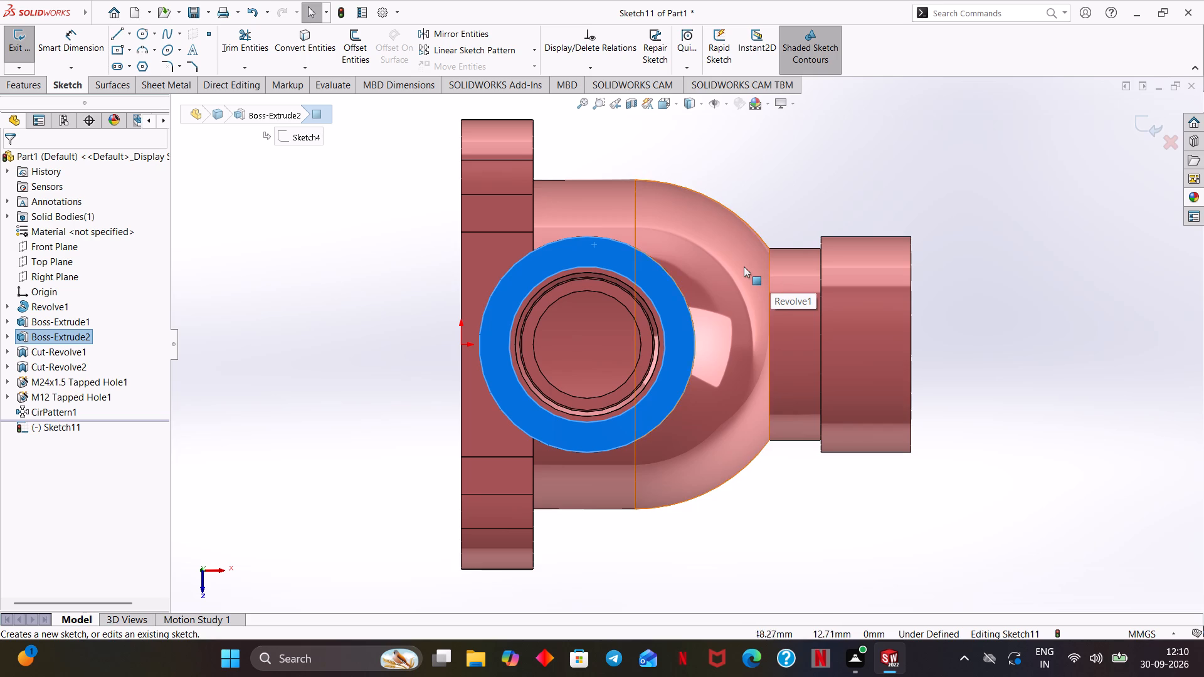
{"action": "left_click", "coordinate": [354, 237]}
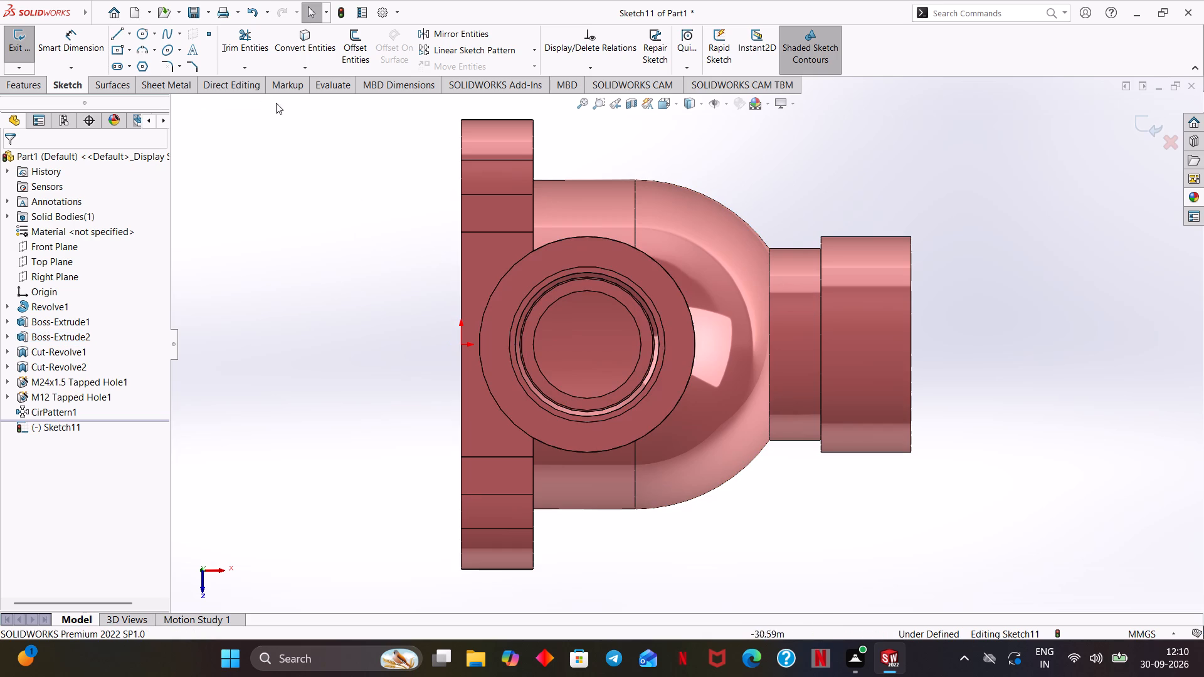
{"action": "left_click", "coordinate": [133, 34]}
{"action": "left_click", "coordinate": [127, 63]}
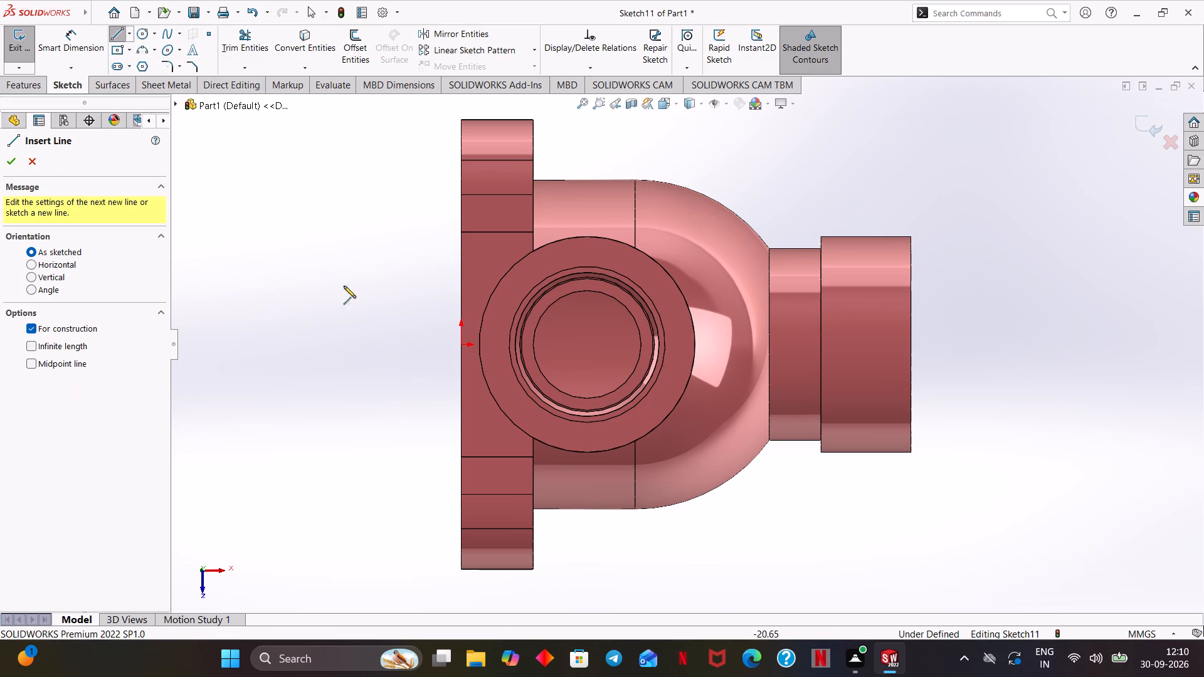
{"action": "left_click", "coordinate": [480, 345]}
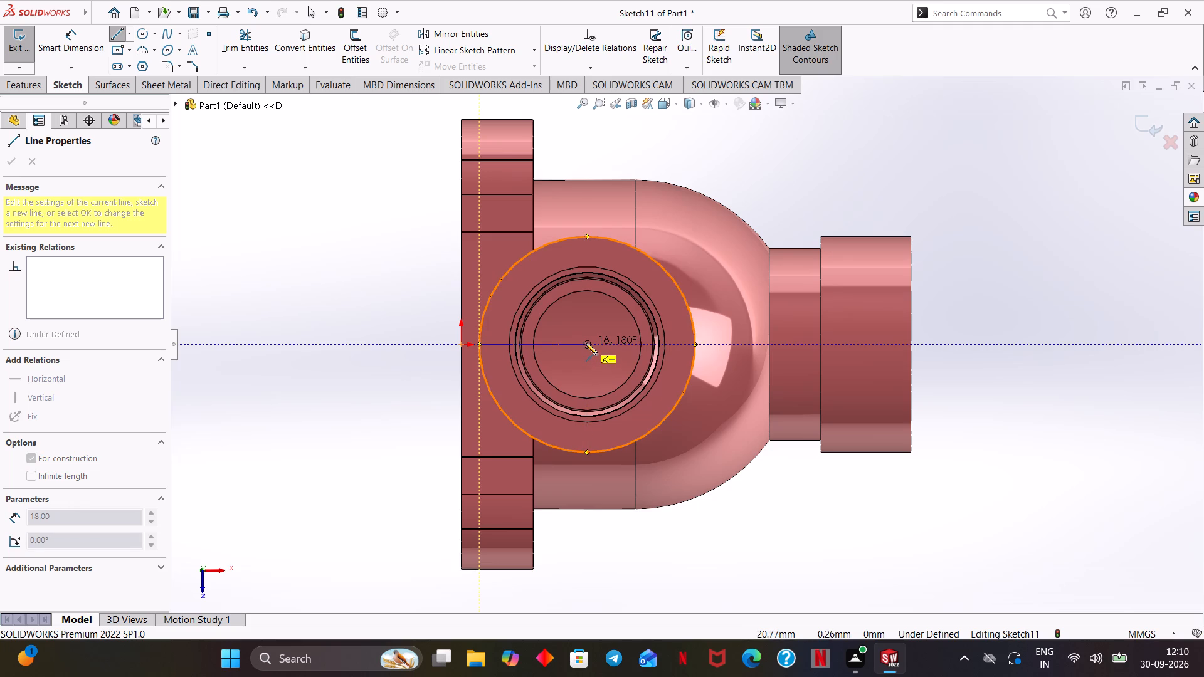
{"action": "left_click", "coordinate": [586, 343]}
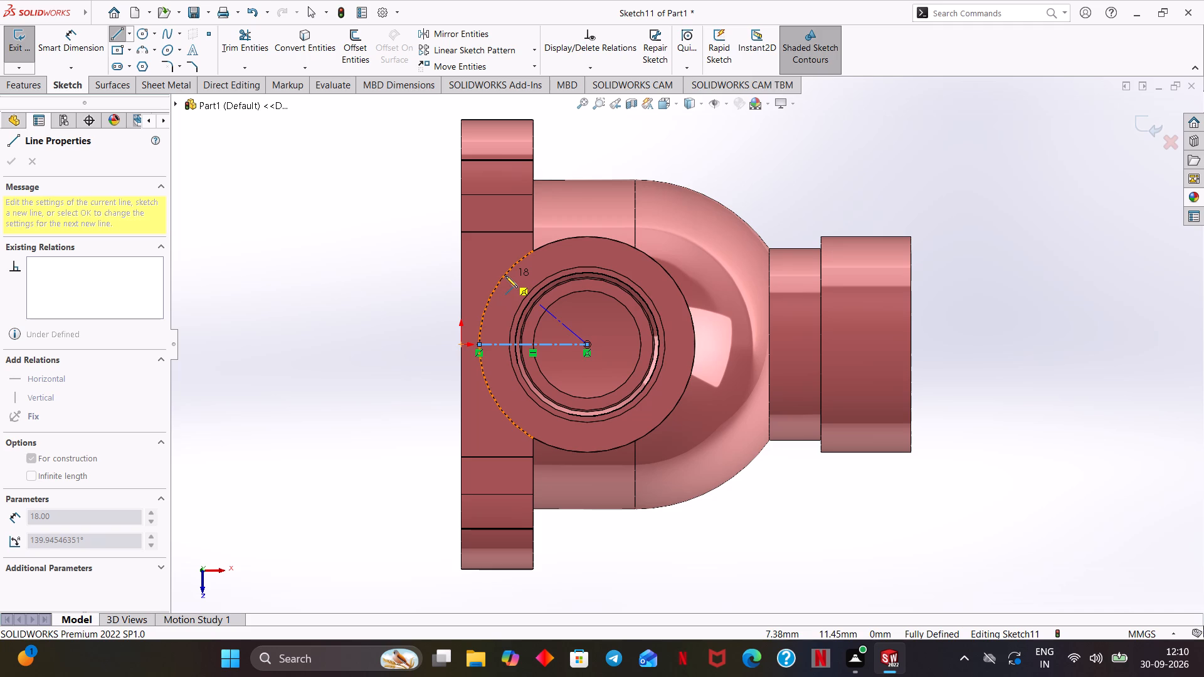
Draw an inclined 18 mm line from the branch centre to the outer edge at about 138.5° and convert it to solid sketch geometry.
{"action": "scroll", "coordinate": [505, 276], "scroll_direction": "down", "scroll_amount": 1}
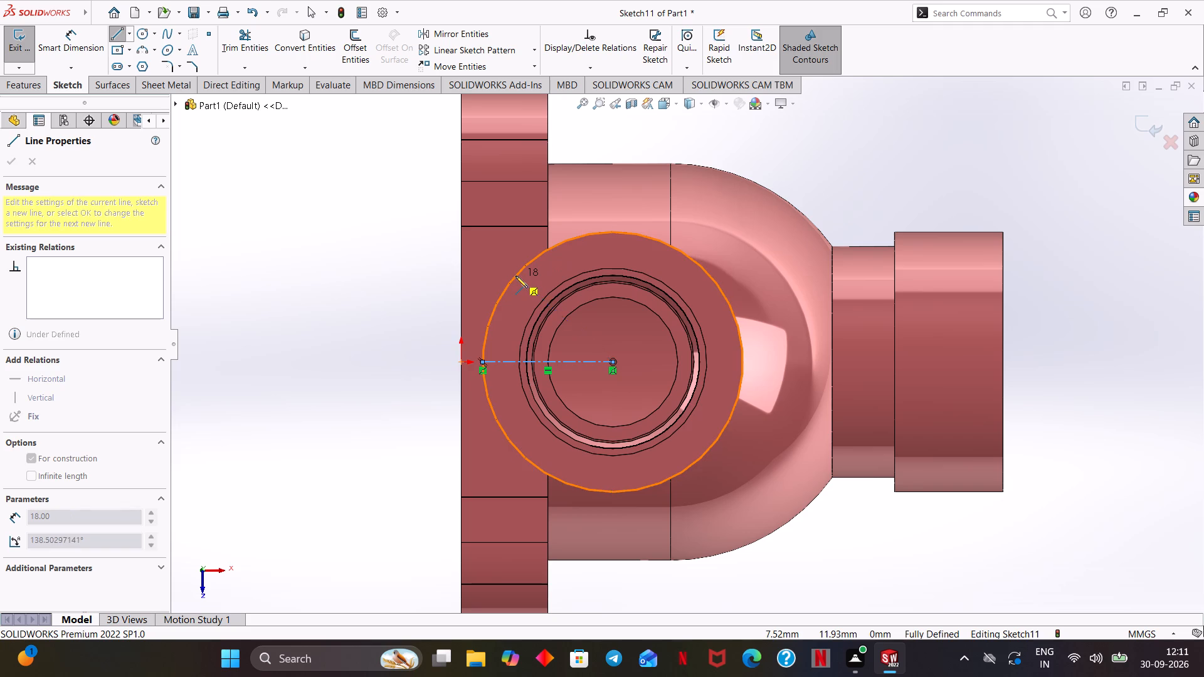
{"action": "left_click", "coordinate": [515, 276]}
{"action": "right_click", "coordinate": [537, 270]}
{"action": "left_click", "coordinate": [578, 278]}
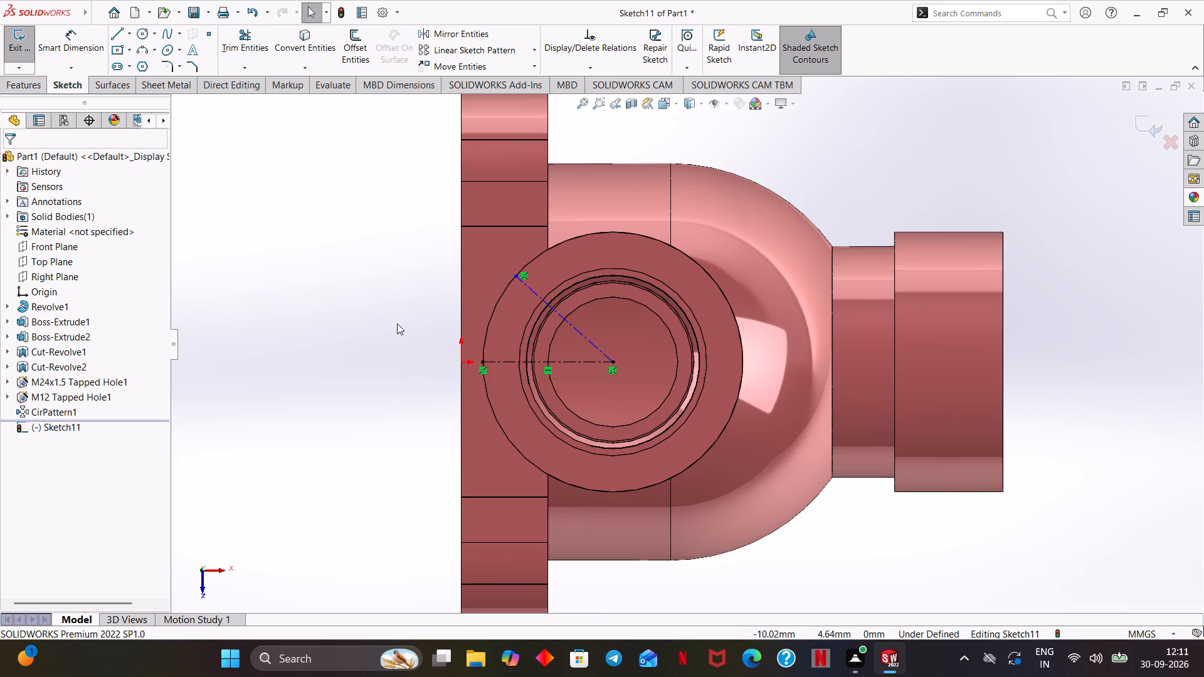
{"action": "left_click", "coordinate": [533, 288]}
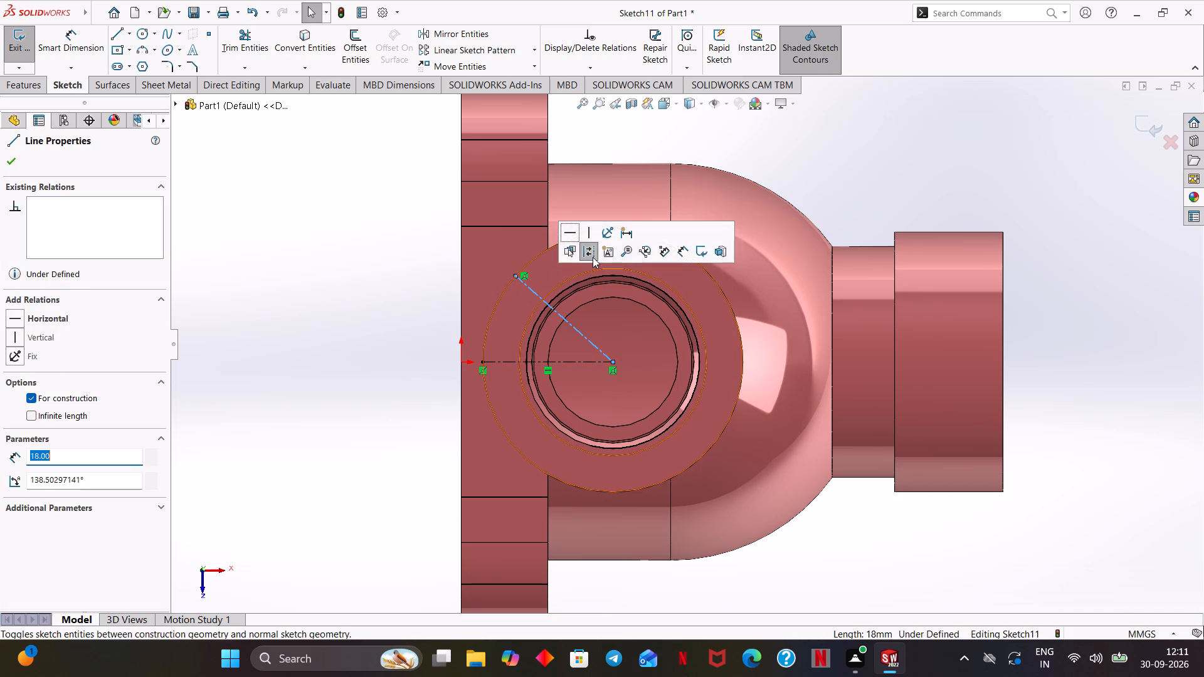
{"action": "left_click", "coordinate": [594, 254]}
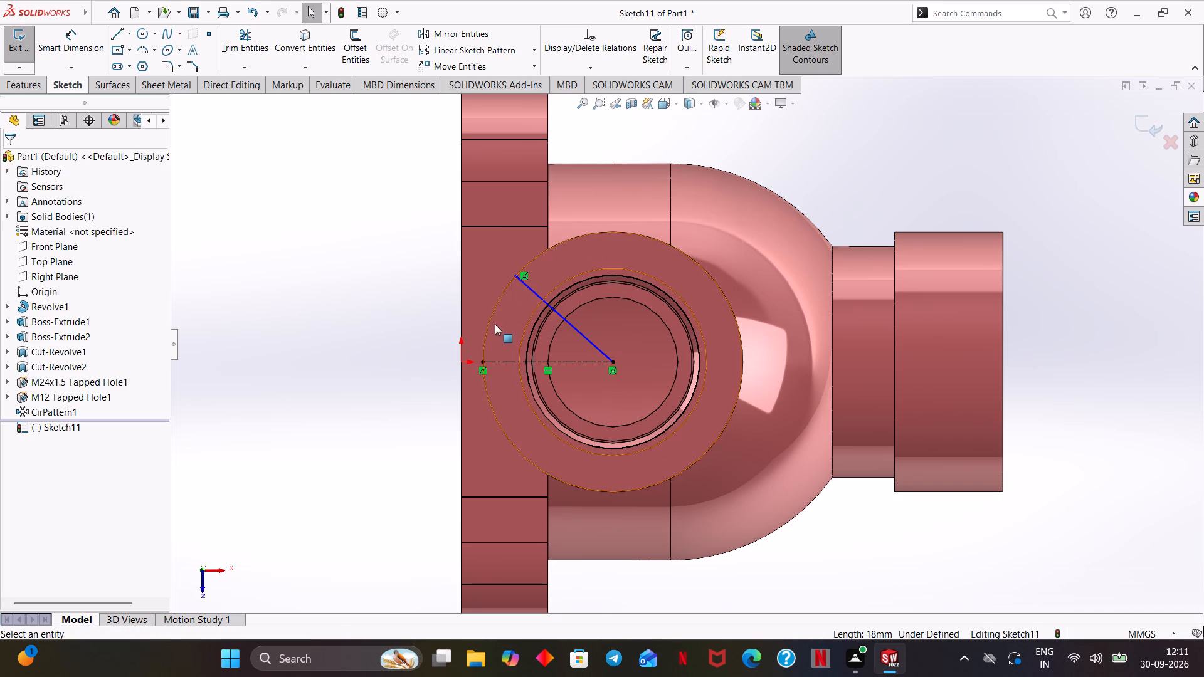
Mirror the inclined line about the horizontal construction line.
{"action": "left_click", "coordinate": [461, 38]}
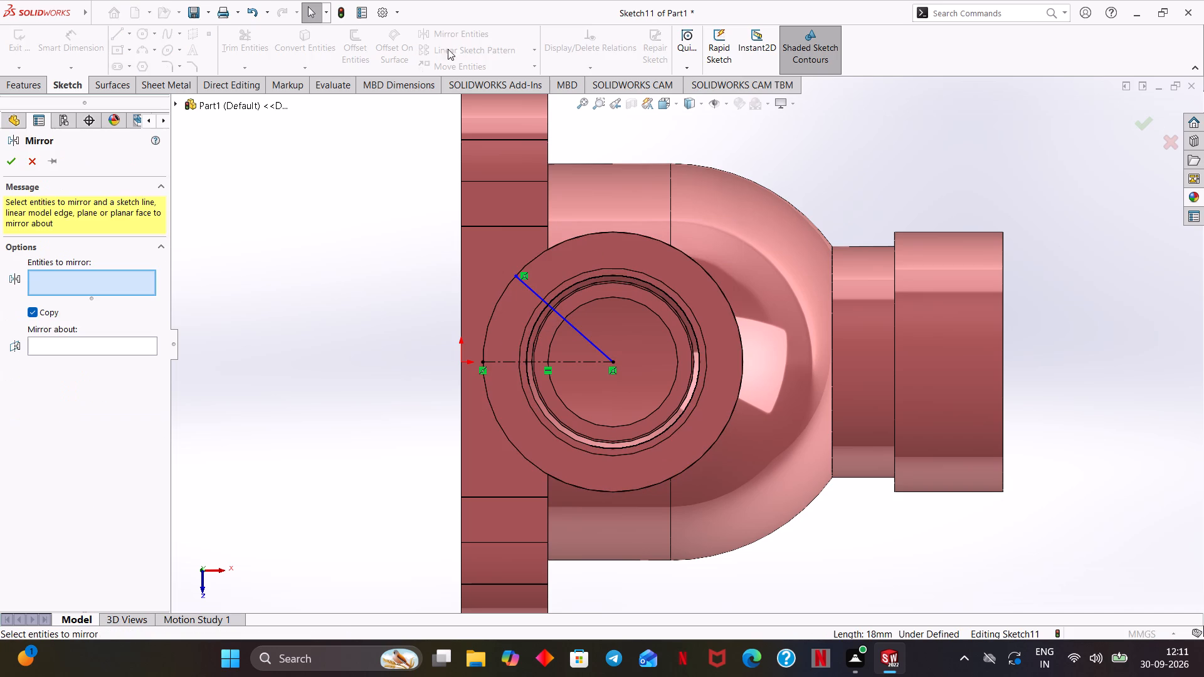
{"action": "left_click", "coordinate": [531, 289]}
{"action": "left_click", "coordinate": [81, 347]}
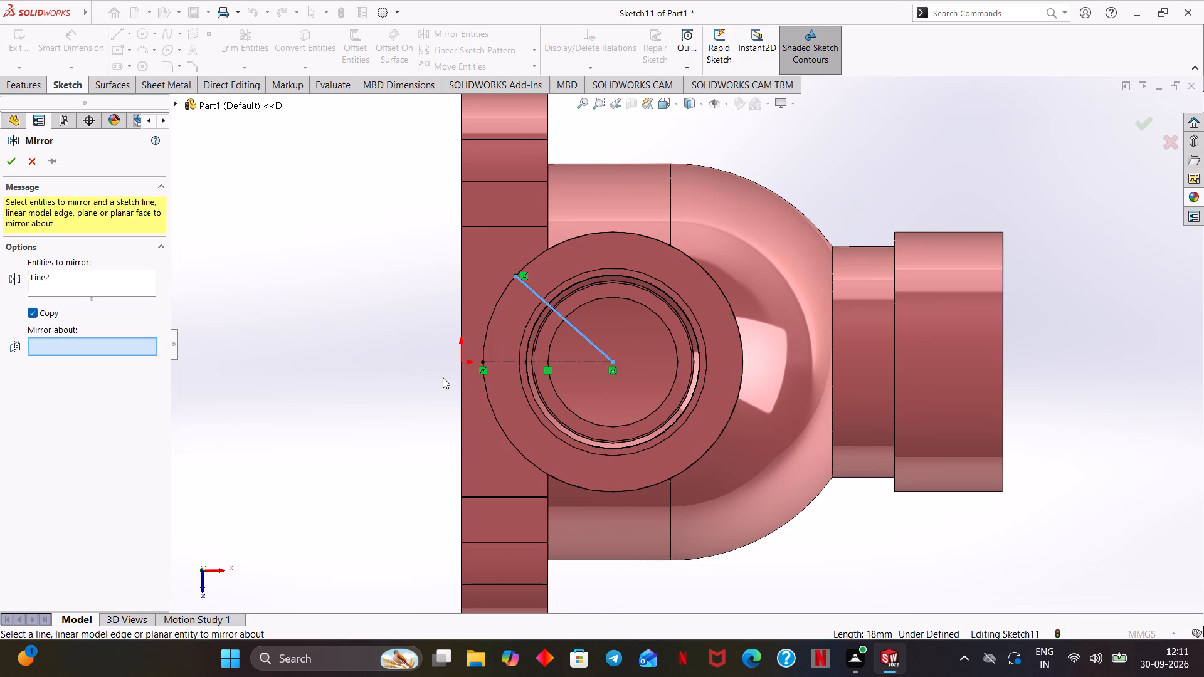
{"action": "left_click", "coordinate": [498, 359]}
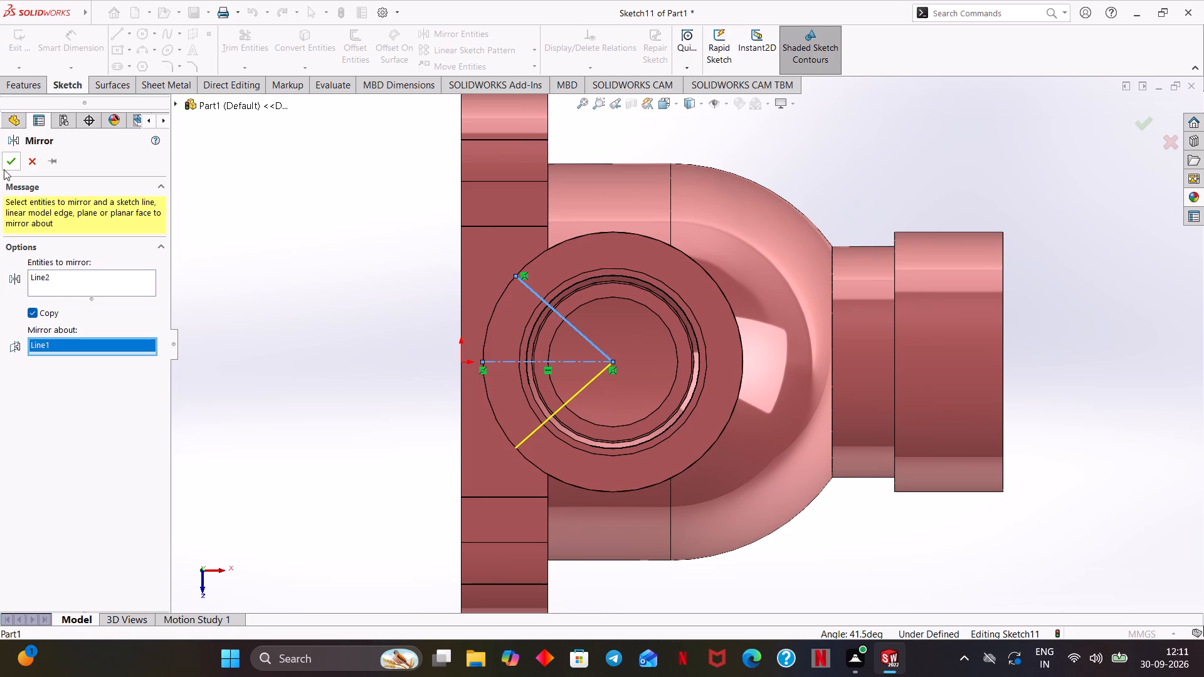
{"action": "left_click", "coordinate": [16, 162]}
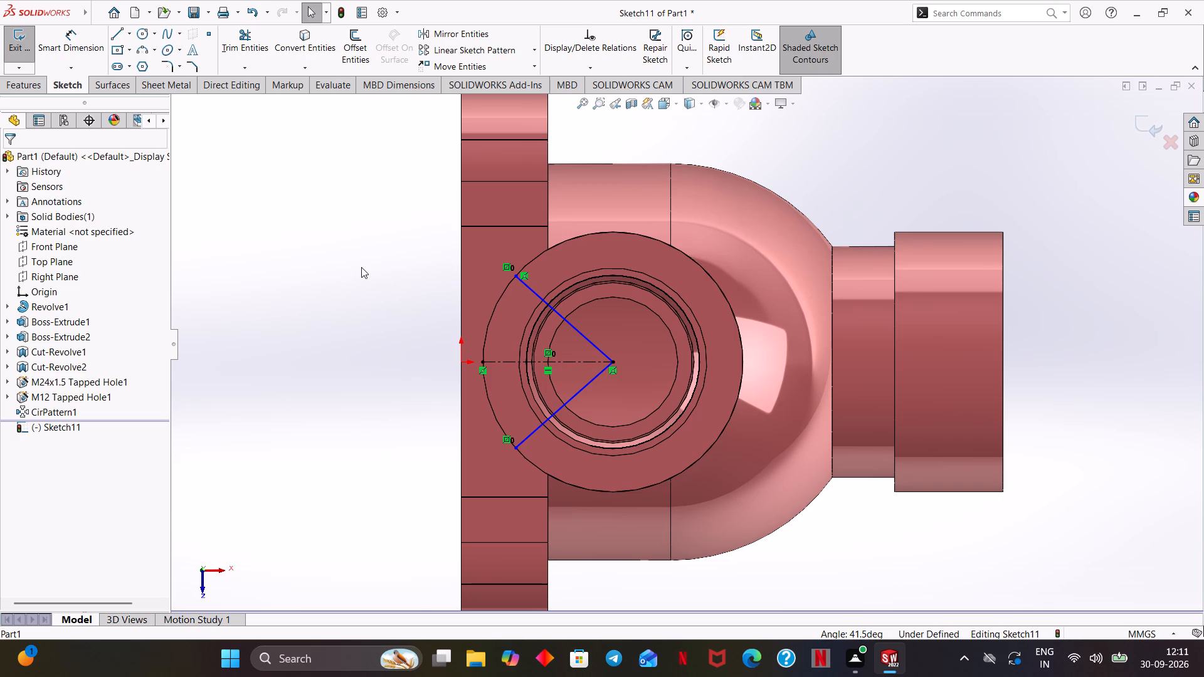
Dimension the angle between the two inclined lines as 45*2, giving 90°.
{"action": "left_click", "coordinate": [84, 53]}
{"action": "left_click", "coordinate": [530, 285]}
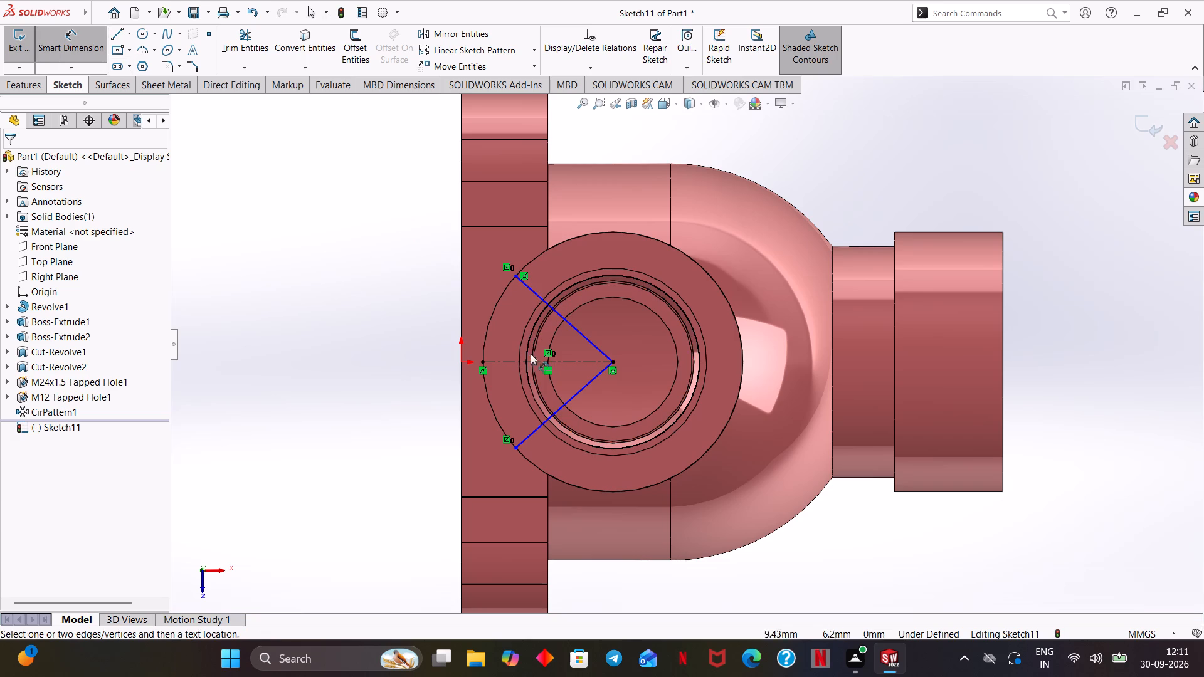
{"action": "left_click", "coordinate": [531, 433]}
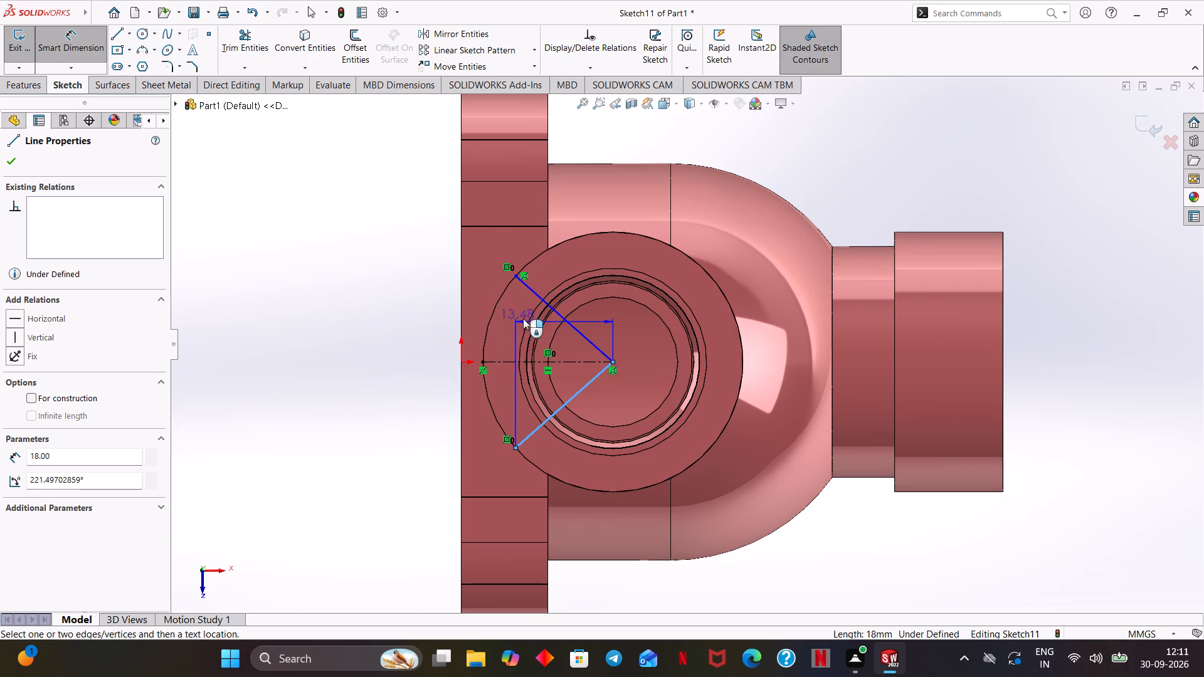
{"action": "left_click", "coordinate": [533, 293]}
{"action": "left_click", "coordinate": [345, 331]}
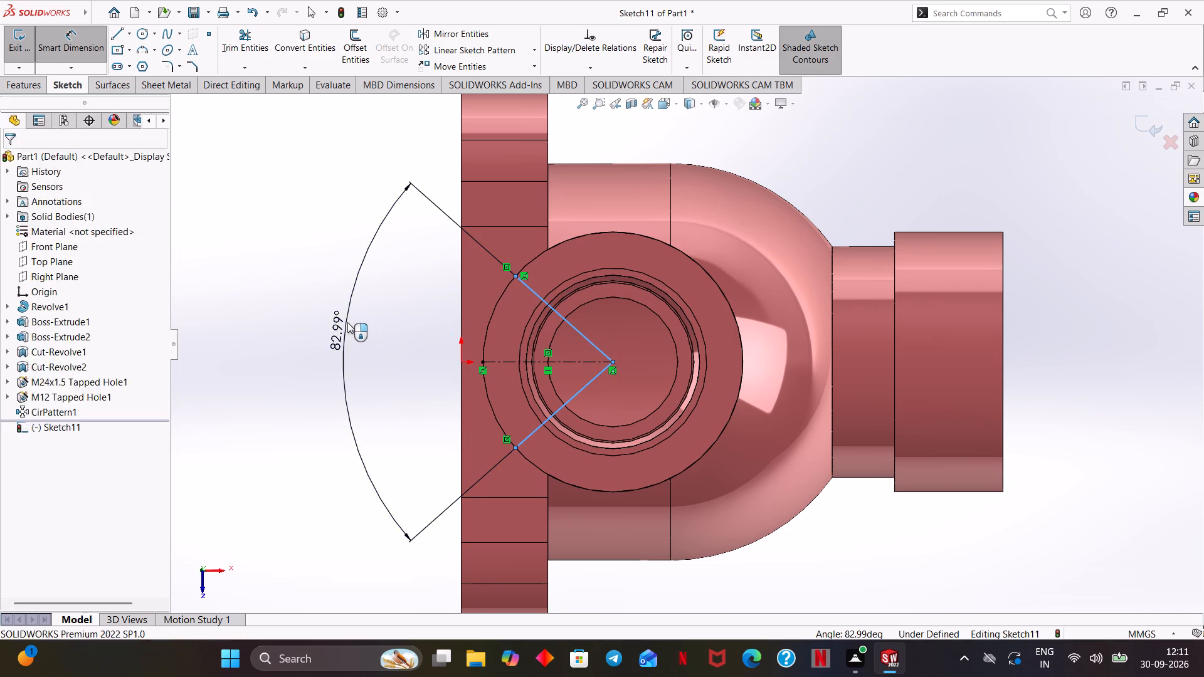
{"action": "type", "text": "45"}
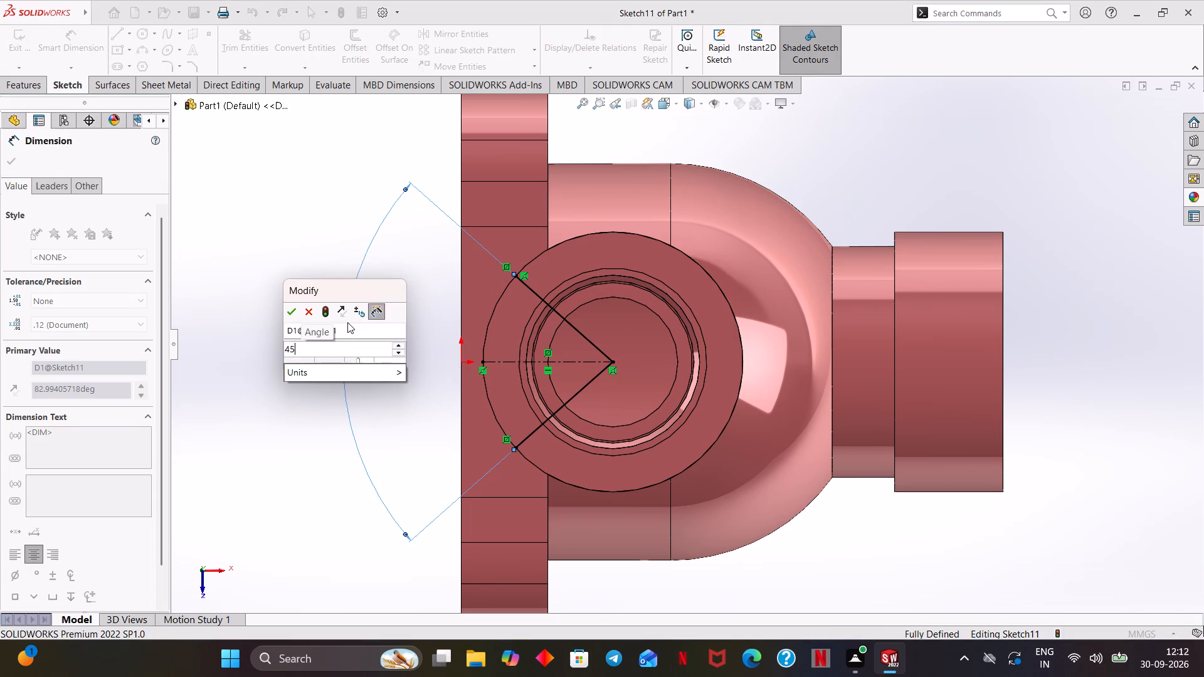
{"action": "type", "text": "*2"}
{"action": "key", "text": "Return"}
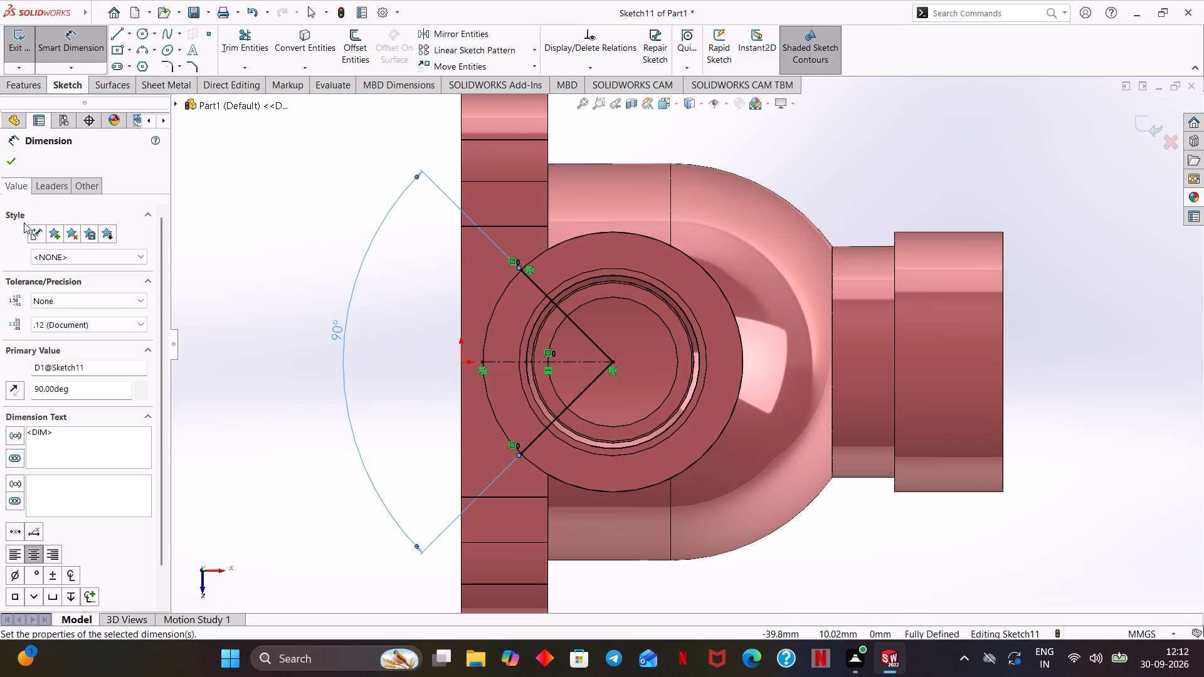
{"action": "left_click", "coordinate": [11, 160]}
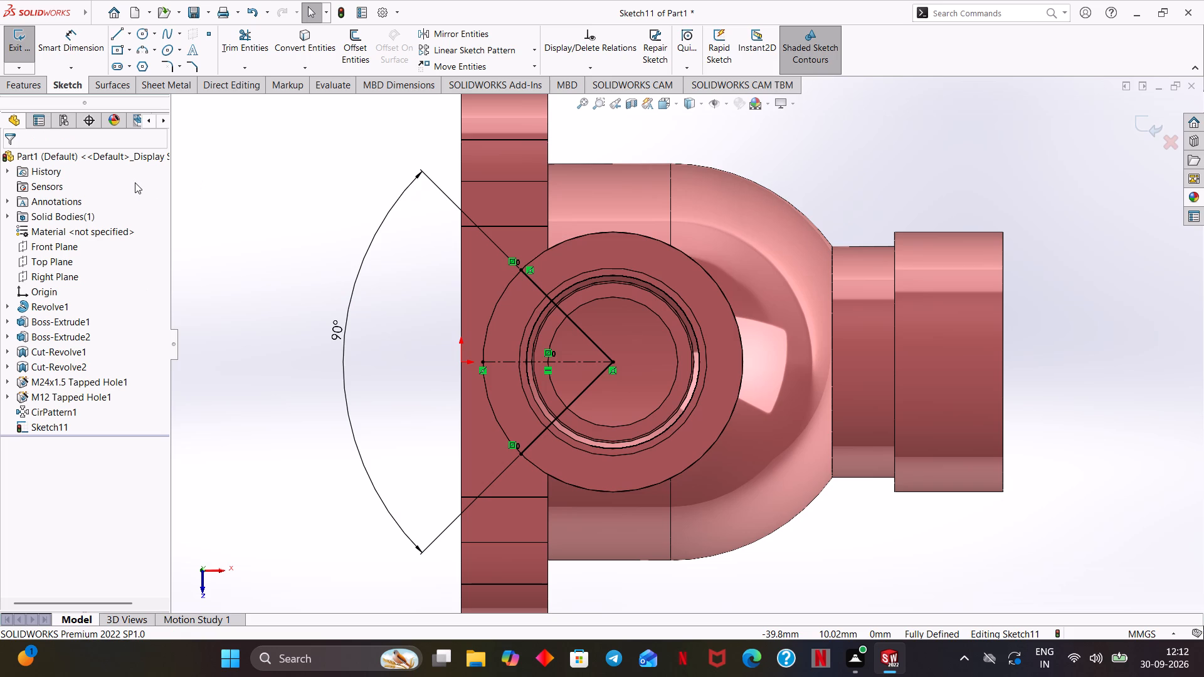
Convert the outer circular edge of the branch's end face into sketch geometry.
{"action": "left_click", "coordinate": [652, 258]}
{"action": "left_click", "coordinate": [285, 38]}
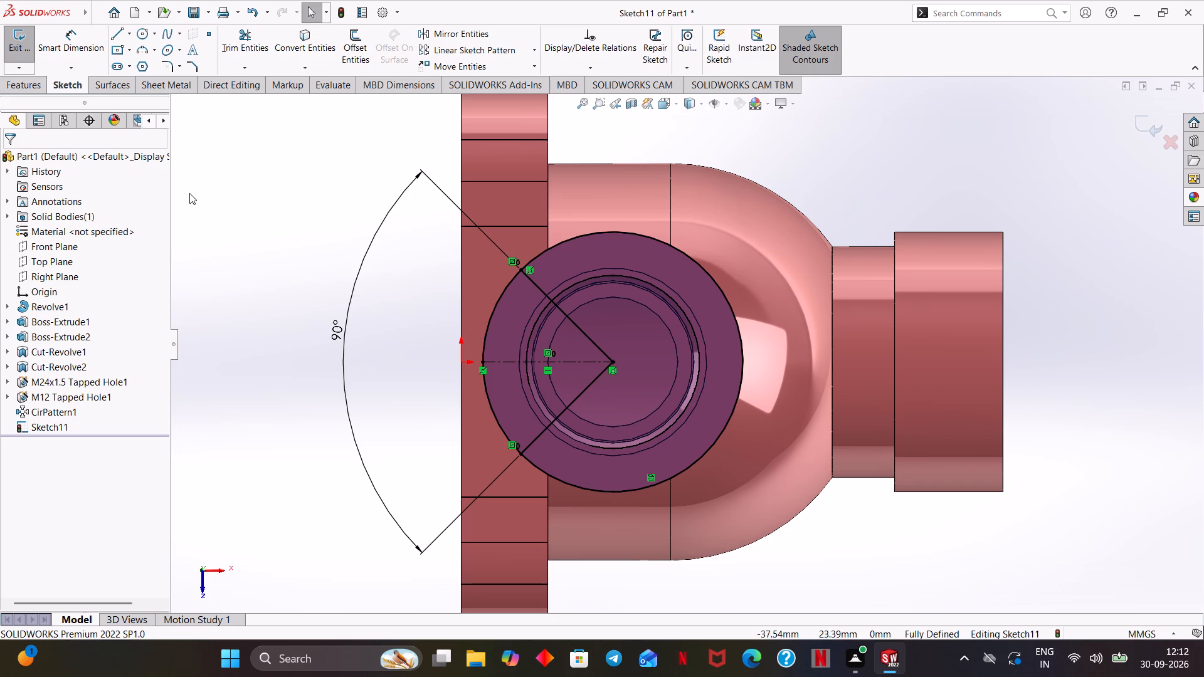
Add a driven 45° angle dimension between the horizontal construction line and the lower inclined line.
{"action": "left_click", "coordinate": [87, 43]}
{"action": "left_click", "coordinate": [576, 359]}
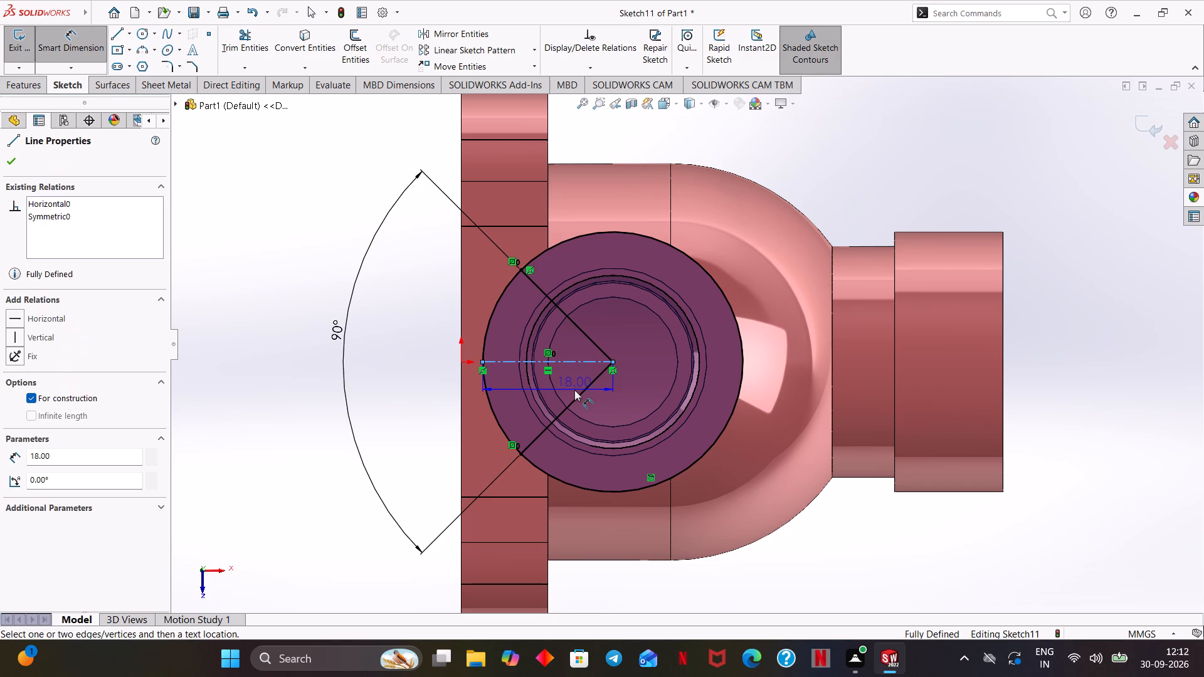
{"action": "left_click", "coordinate": [571, 401]}
{"action": "left_click", "coordinate": [421, 412]}
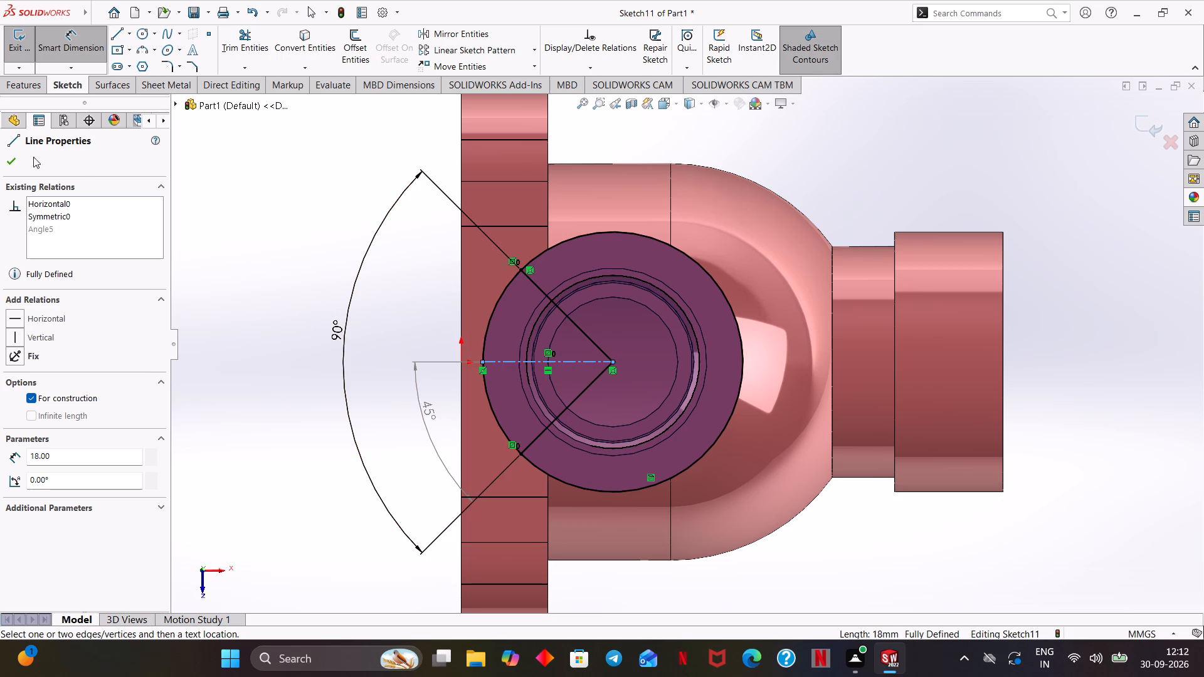
{"action": "left_click", "coordinate": [6, 161]}
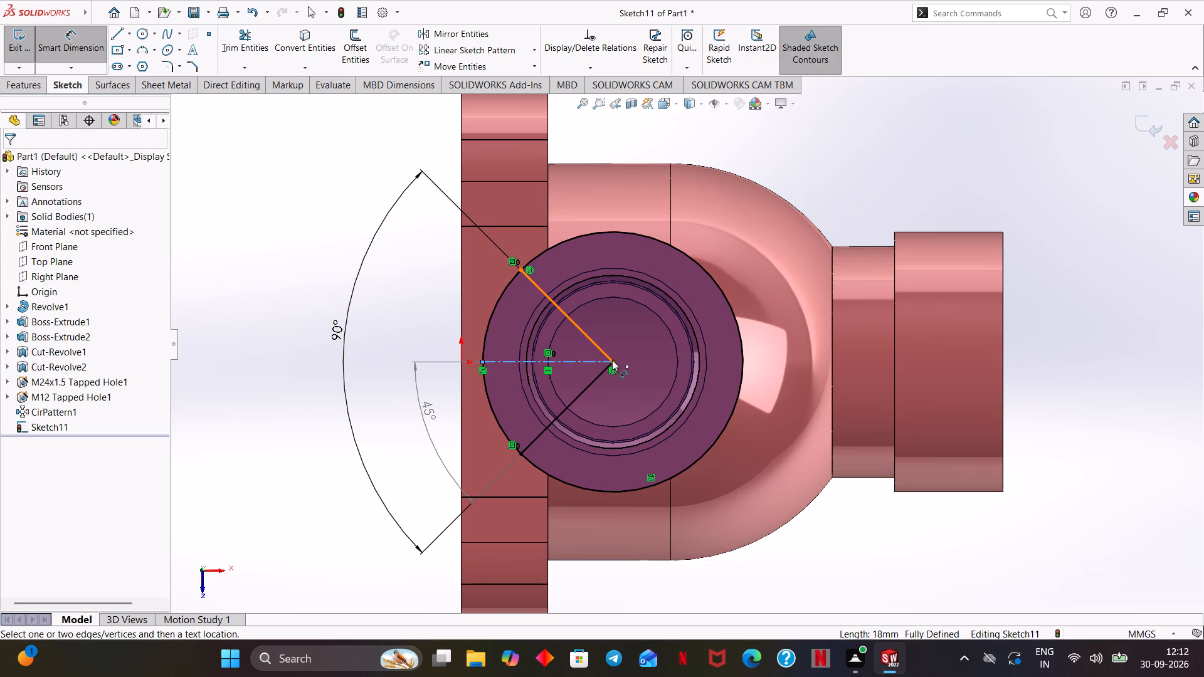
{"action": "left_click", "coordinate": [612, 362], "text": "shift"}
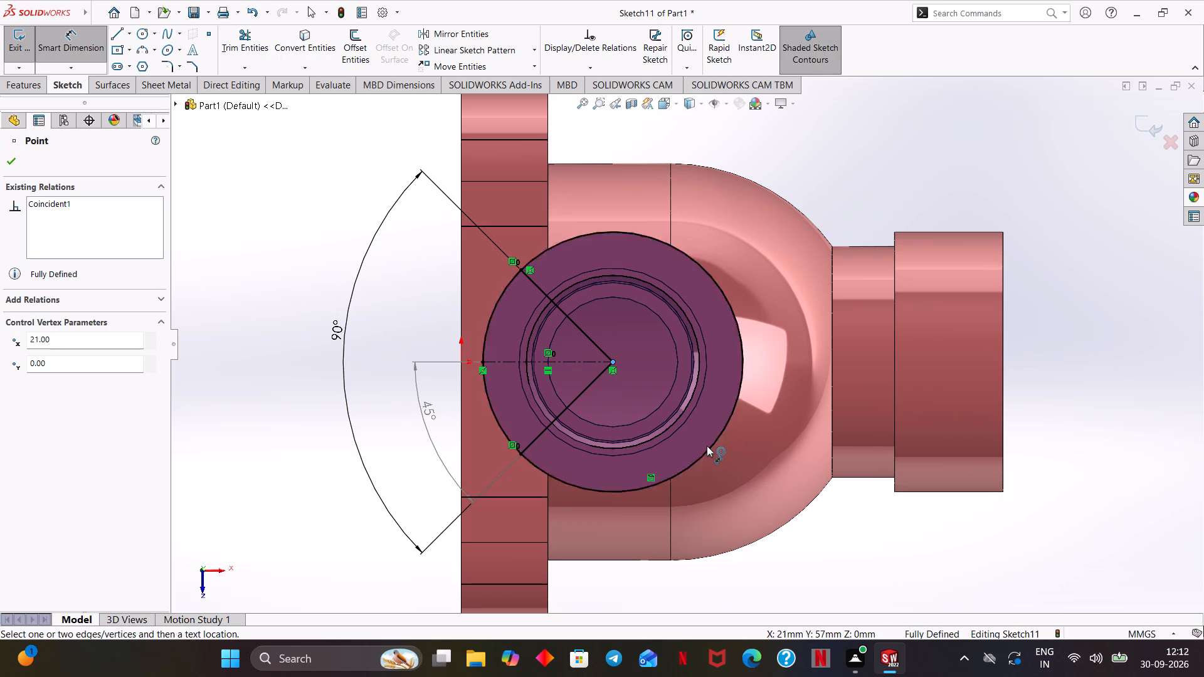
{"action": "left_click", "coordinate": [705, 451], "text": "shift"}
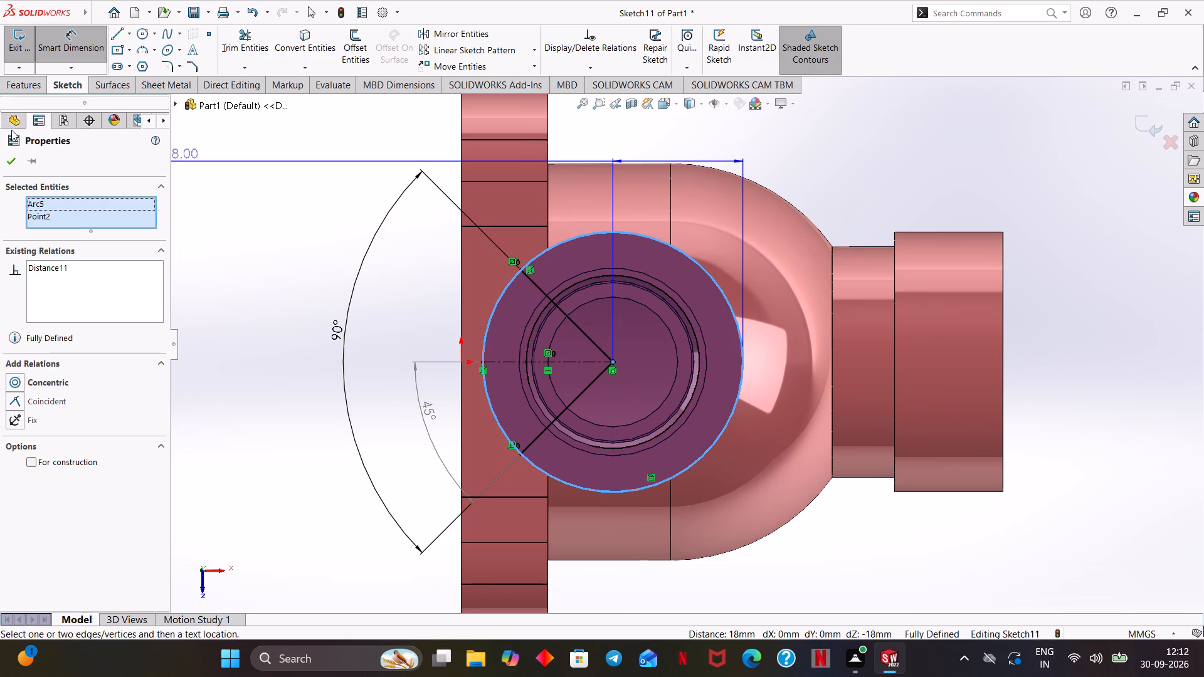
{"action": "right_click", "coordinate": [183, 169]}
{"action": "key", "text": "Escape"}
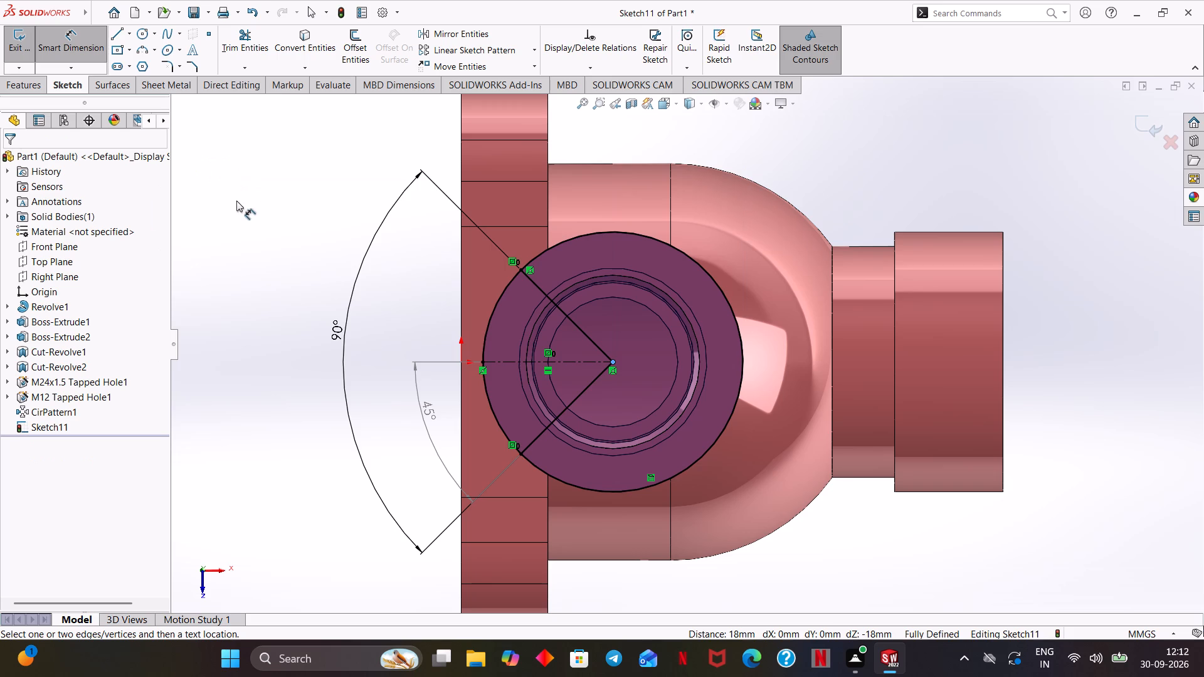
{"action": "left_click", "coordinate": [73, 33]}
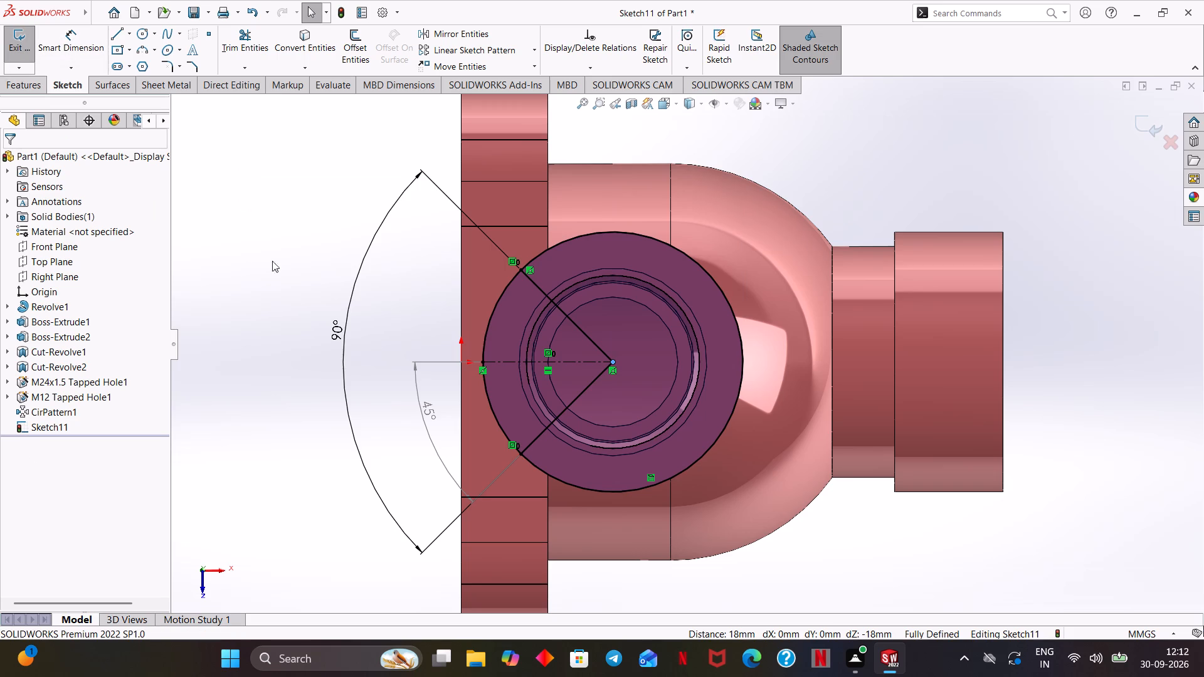
Add a concentric relation between the lines' common centre point and the converted outer circle.
{"action": "left_click", "coordinate": [613, 360], "text": "shift"}
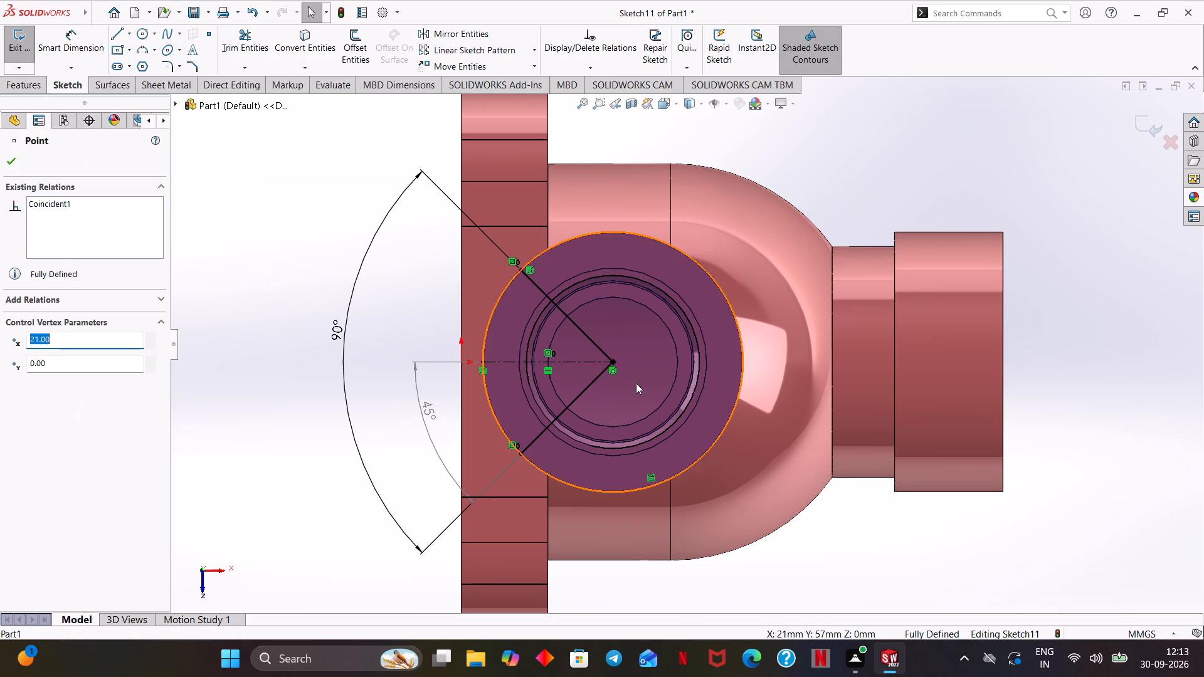
{"action": "left_click", "coordinate": [716, 441], "text": "shift"}
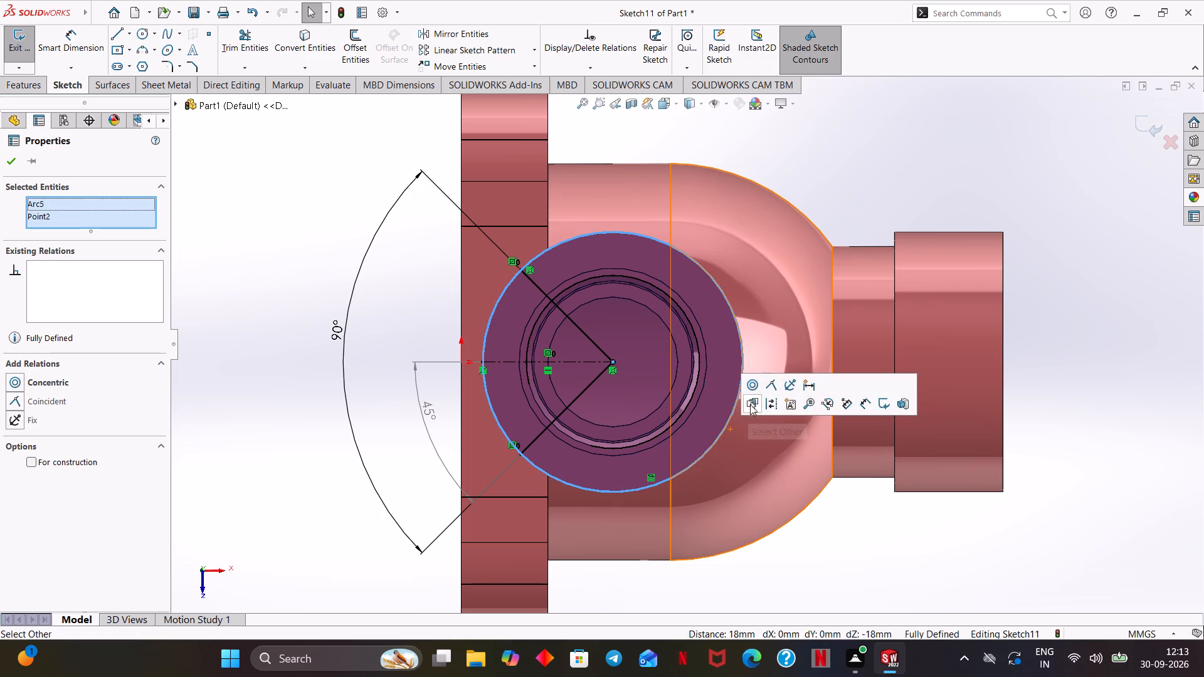
{"action": "left_click", "coordinate": [753, 386]}
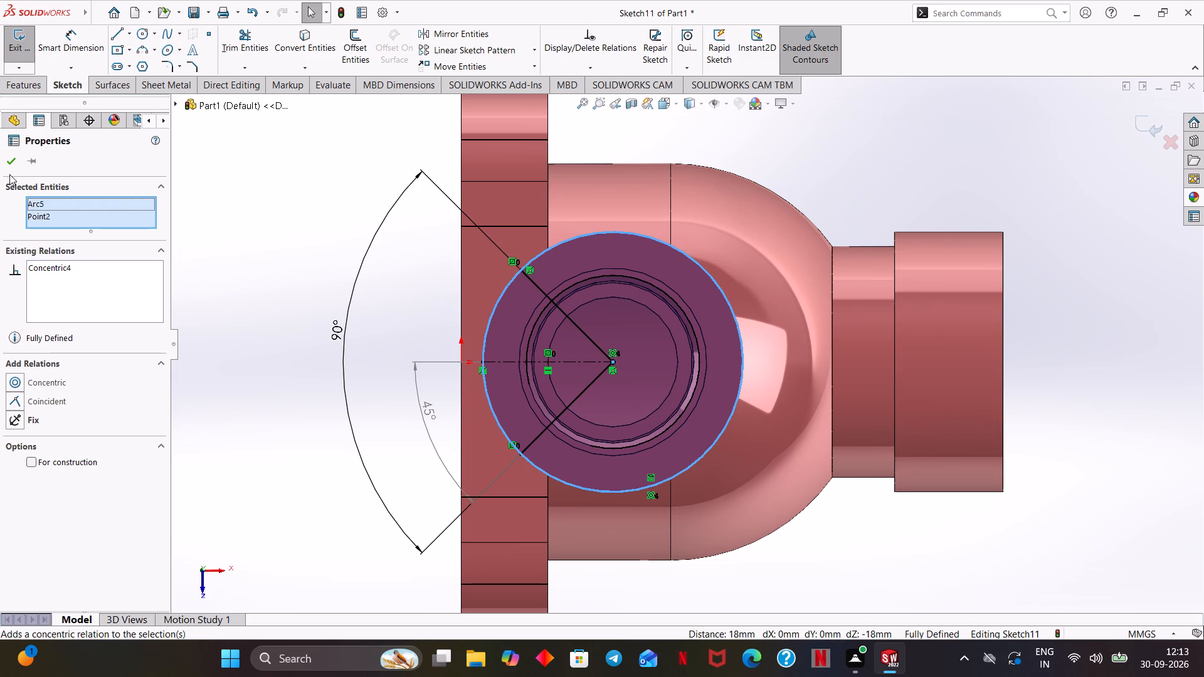
{"action": "left_click", "coordinate": [12, 376]}
{"action": "left_click", "coordinate": [10, 156]}
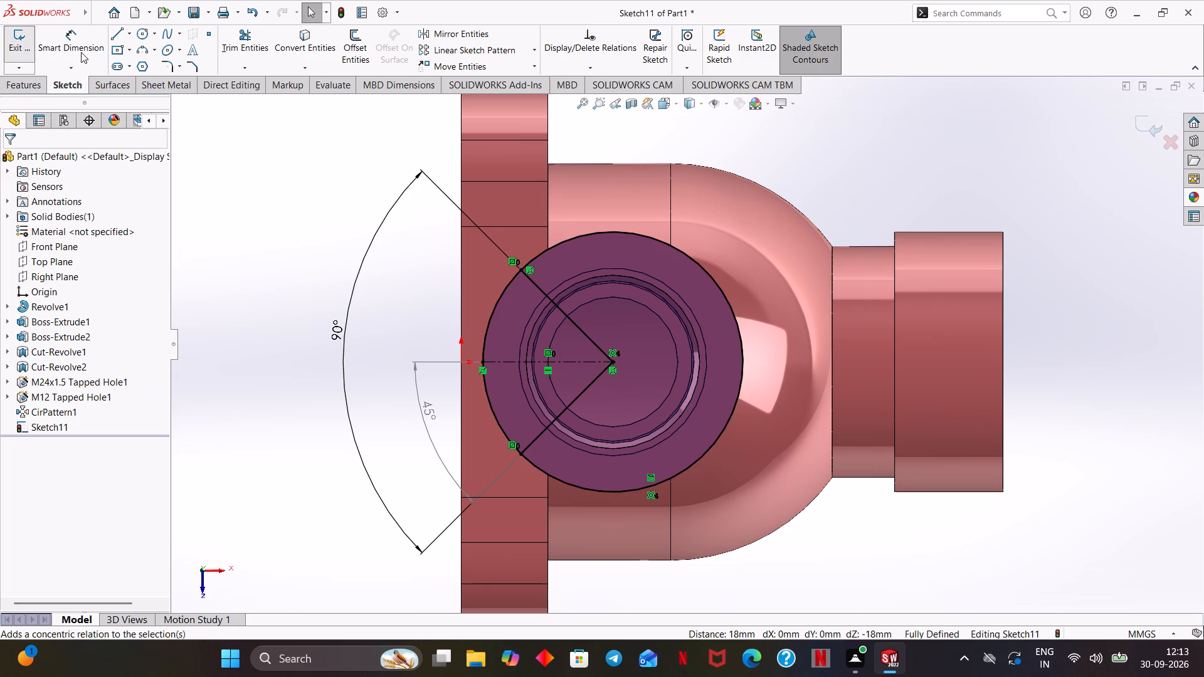
Extrude-cut the branch's end-face ring region outside the 90° sector to a blind depth of 3 mm.
{"action": "left_click", "coordinate": [28, 85]}
{"action": "left_click", "coordinate": [208, 46]}
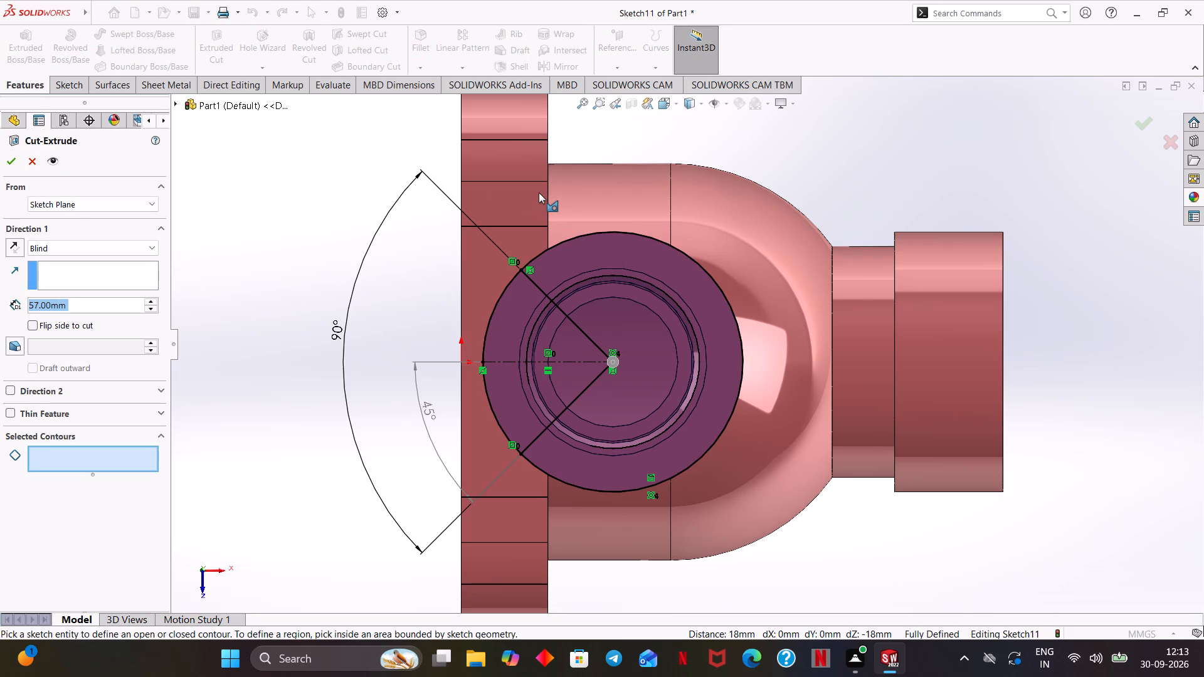
{"action": "key", "text": "ctrl+8"}
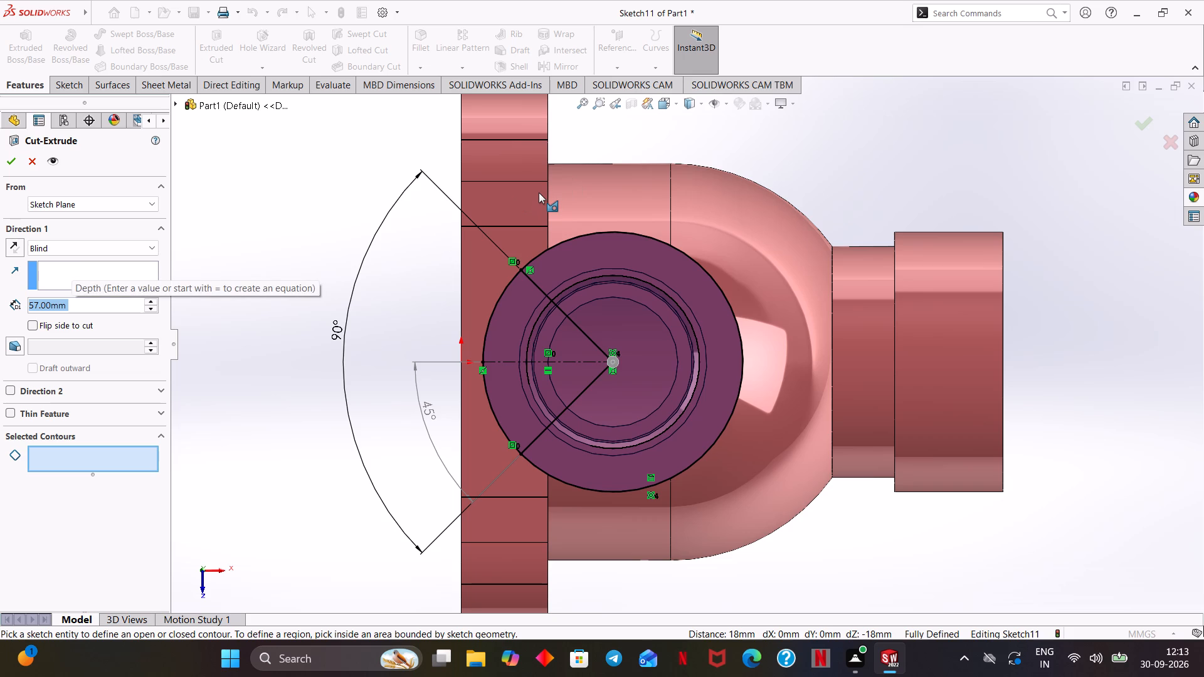
{"action": "key", "text": "7"}
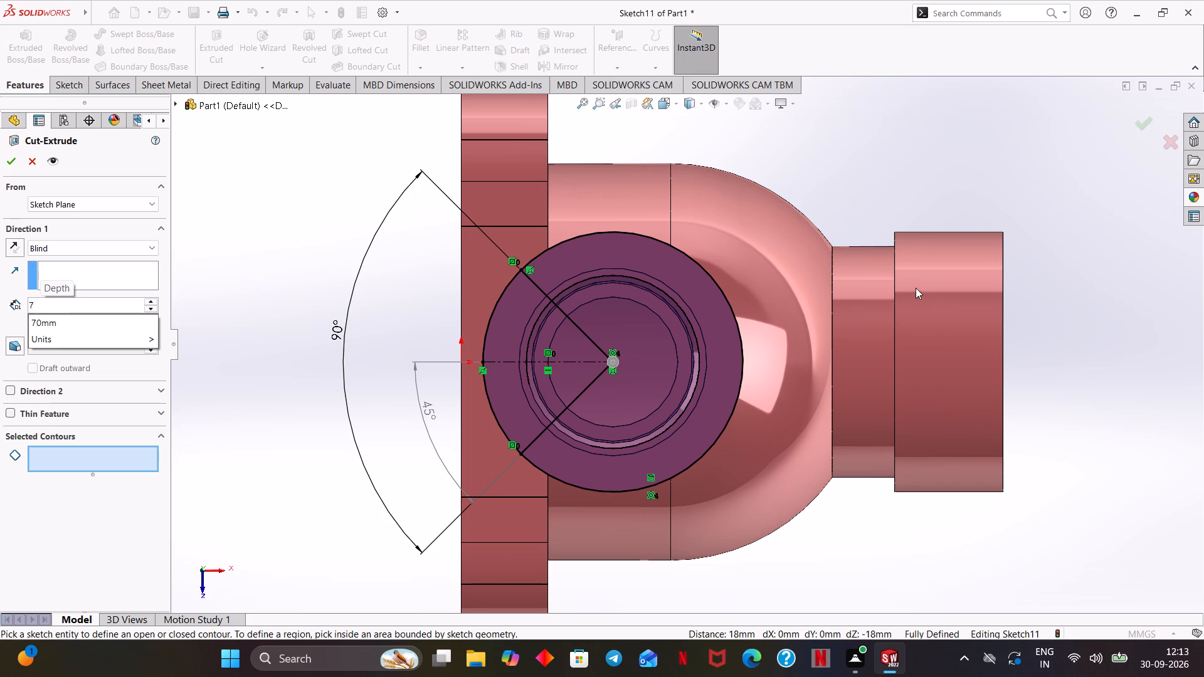
{"action": "key", "text": "BackSpace"}
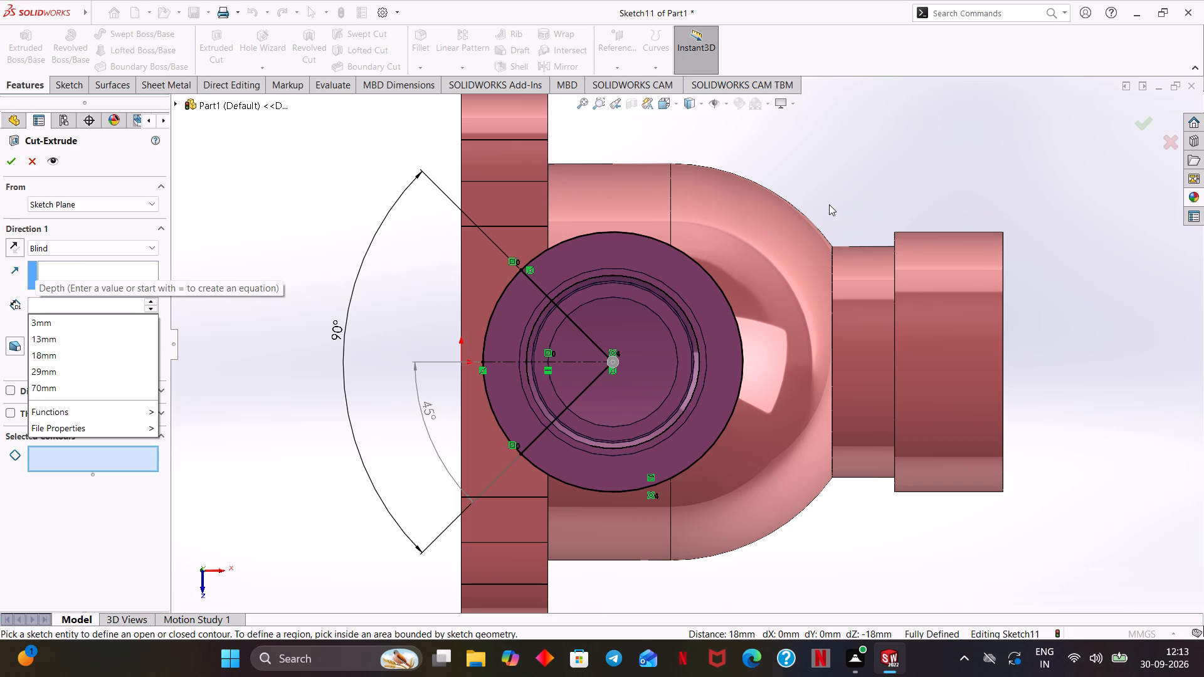
{"action": "key", "text": "ctrl+7"}
{"action": "middle_click_drag", "start_coordinate": [1066, 417], "coordinate": [1029, 303]}
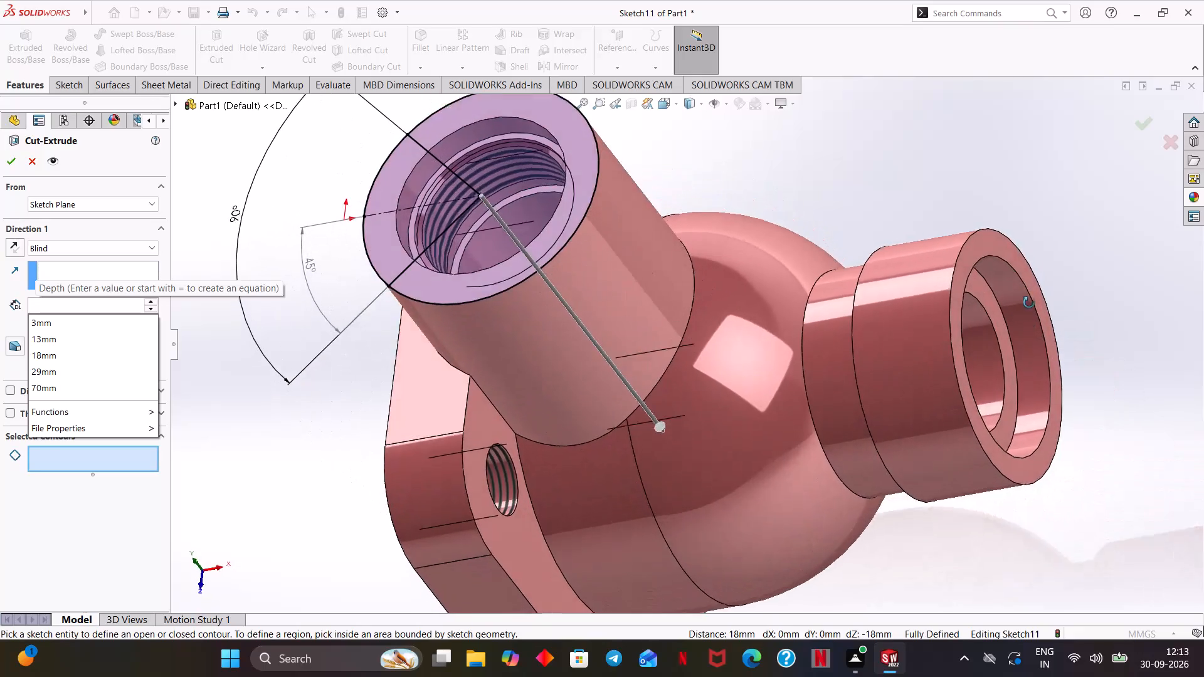
{"action": "middle_click_drag", "start_coordinate": [1029, 303], "coordinate": [1043, 268]}
{"action": "scroll", "coordinate": [1038, 490], "scroll_direction": "down", "scroll_amount": 1}
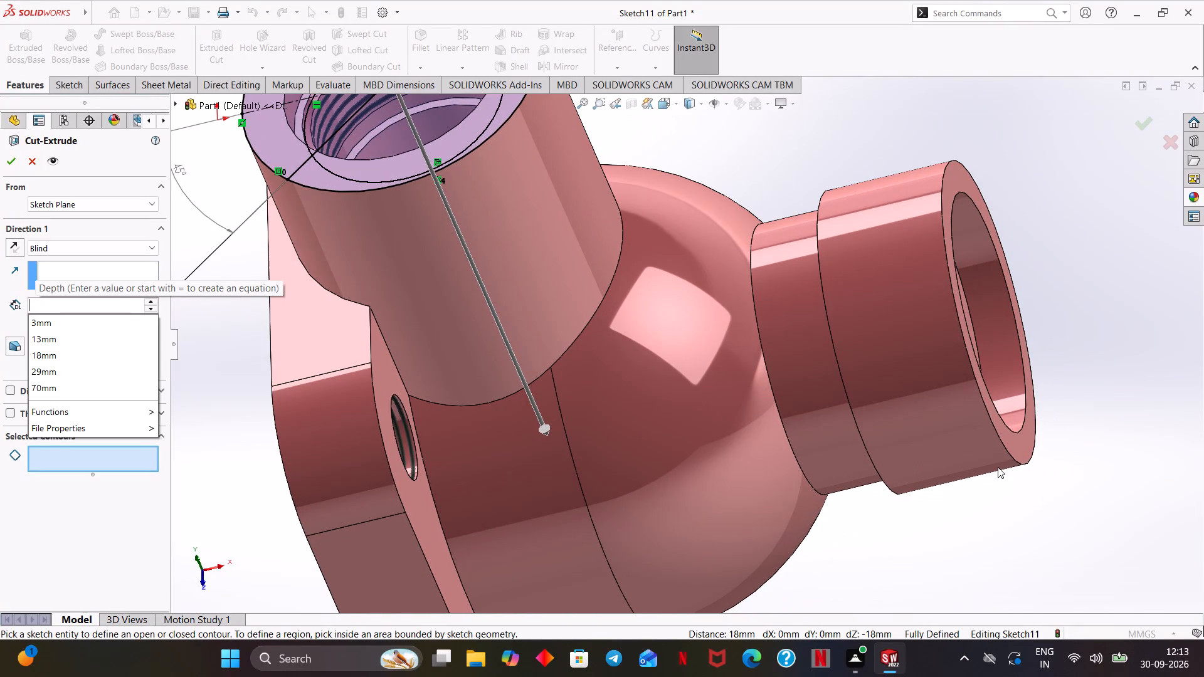
{"action": "key", "text": "ctrl+7"}
{"action": "scroll", "coordinate": [978, 461], "scroll_direction": "up", "scroll_amount": 2}
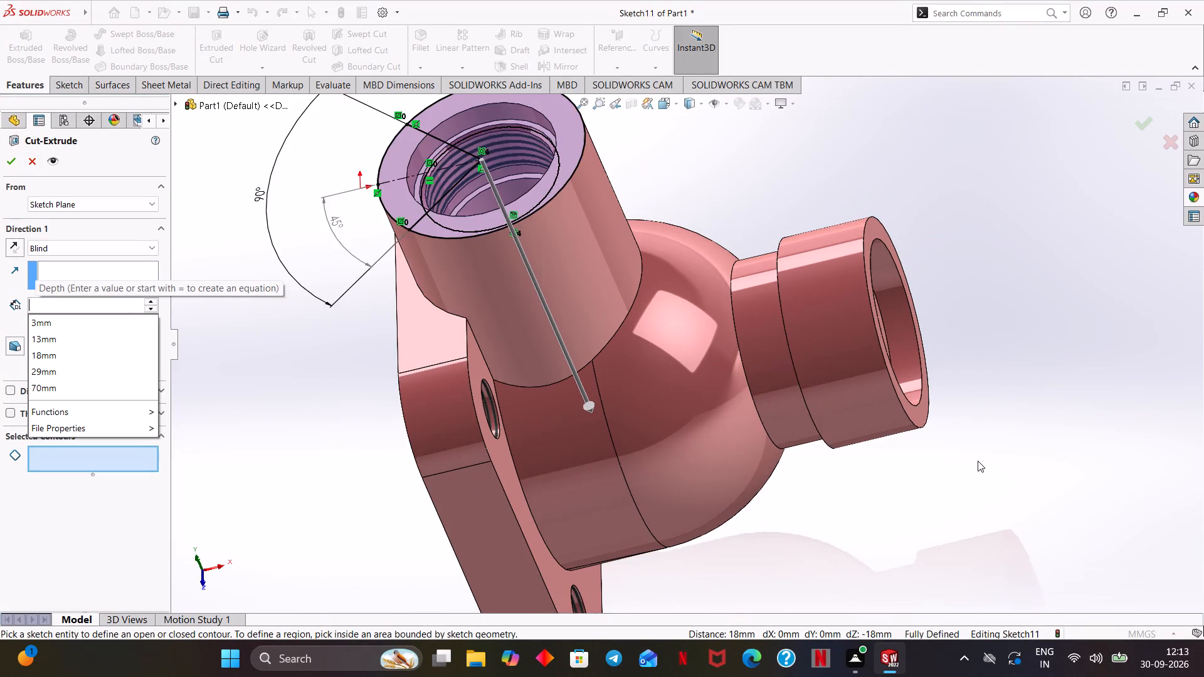
{"action": "scroll", "coordinate": [978, 461], "scroll_direction": "up", "scroll_amount": 1}
{"action": "middle_click_drag", "start_coordinate": [974, 470], "coordinate": [982, 466], "text": "ctrl"}
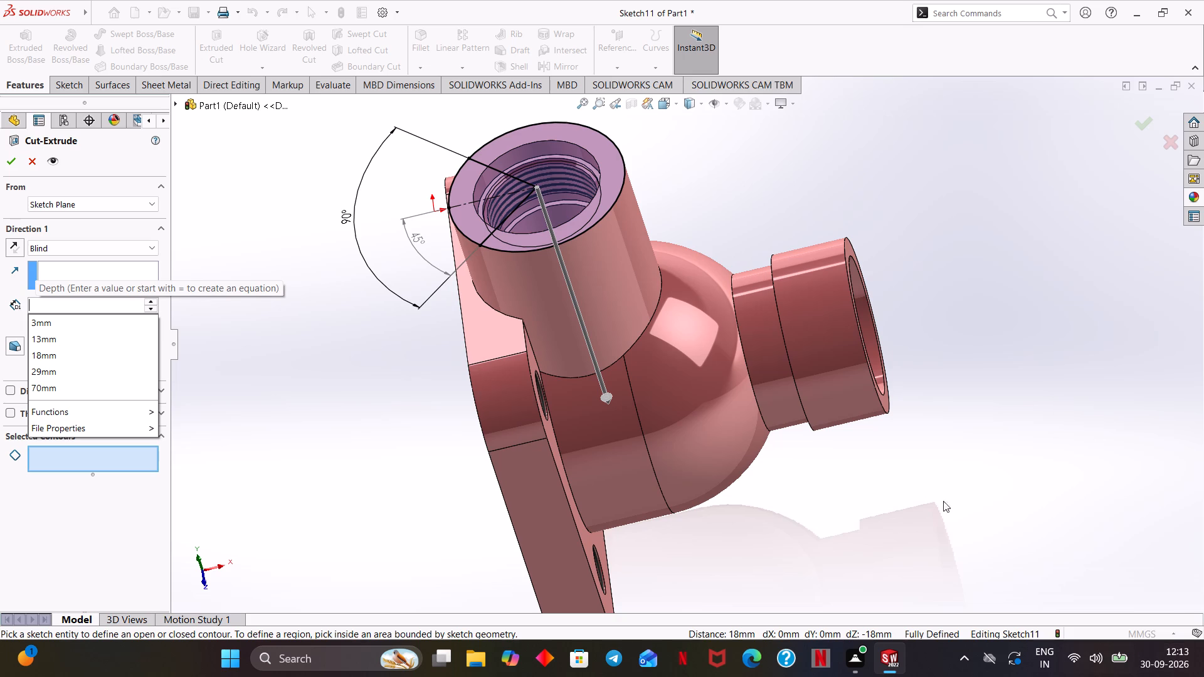
{"action": "middle_click_drag", "start_coordinate": [807, 466], "coordinate": [837, 397], "text": "ctrl"}
{"action": "middle_click_drag", "start_coordinate": [894, 453], "coordinate": [922, 526], "text": "ctrl"}
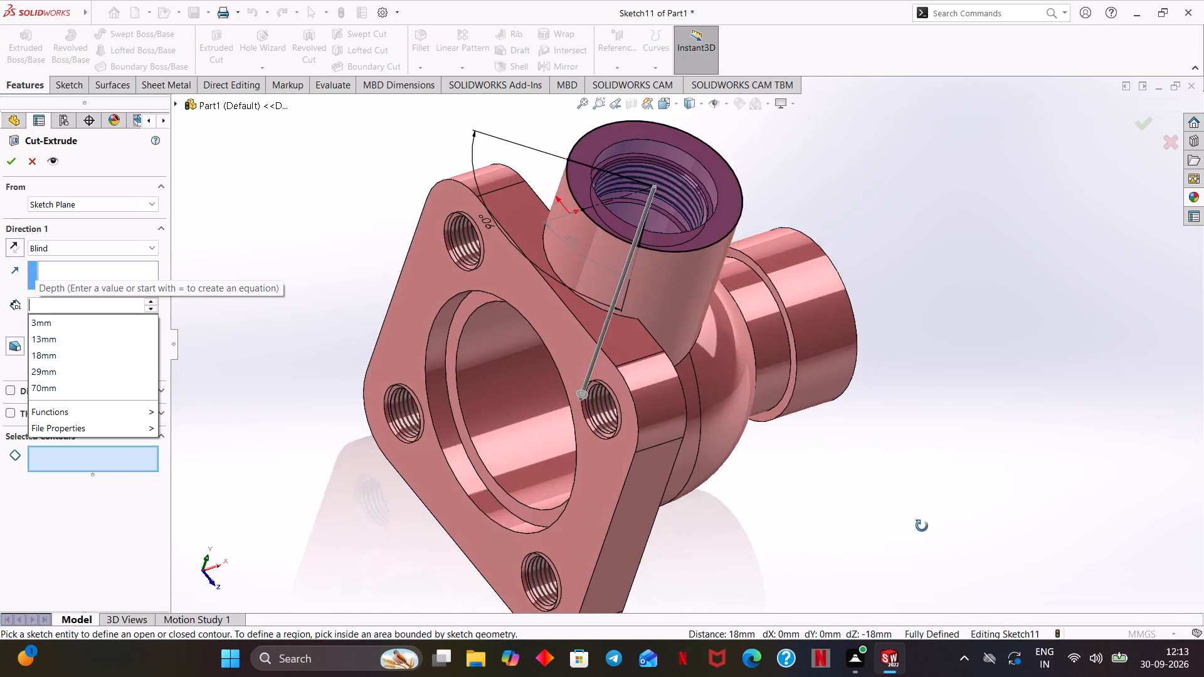
{"action": "middle_click_drag", "start_coordinate": [922, 526], "coordinate": [854, 466], "text": "ctrl"}
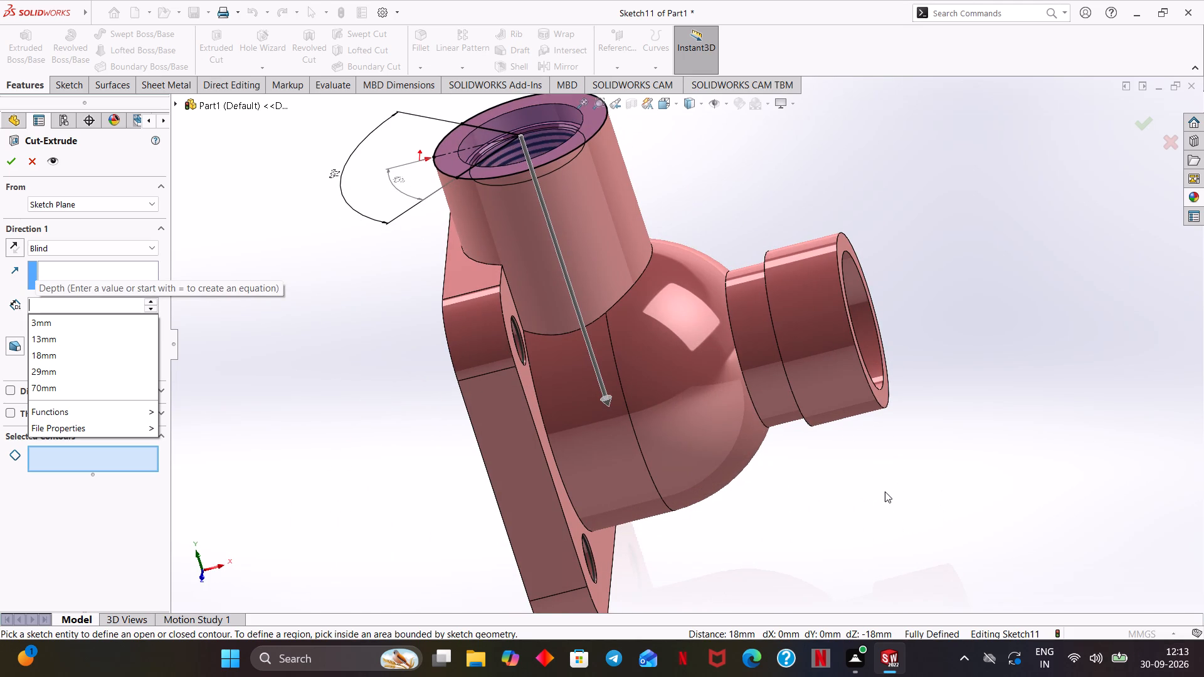
{"action": "left_click", "coordinate": [884, 491], "text": "ctrl"}
{"action": "middle_click_drag", "start_coordinate": [901, 461], "coordinate": [906, 486], "text": "ctrl"}
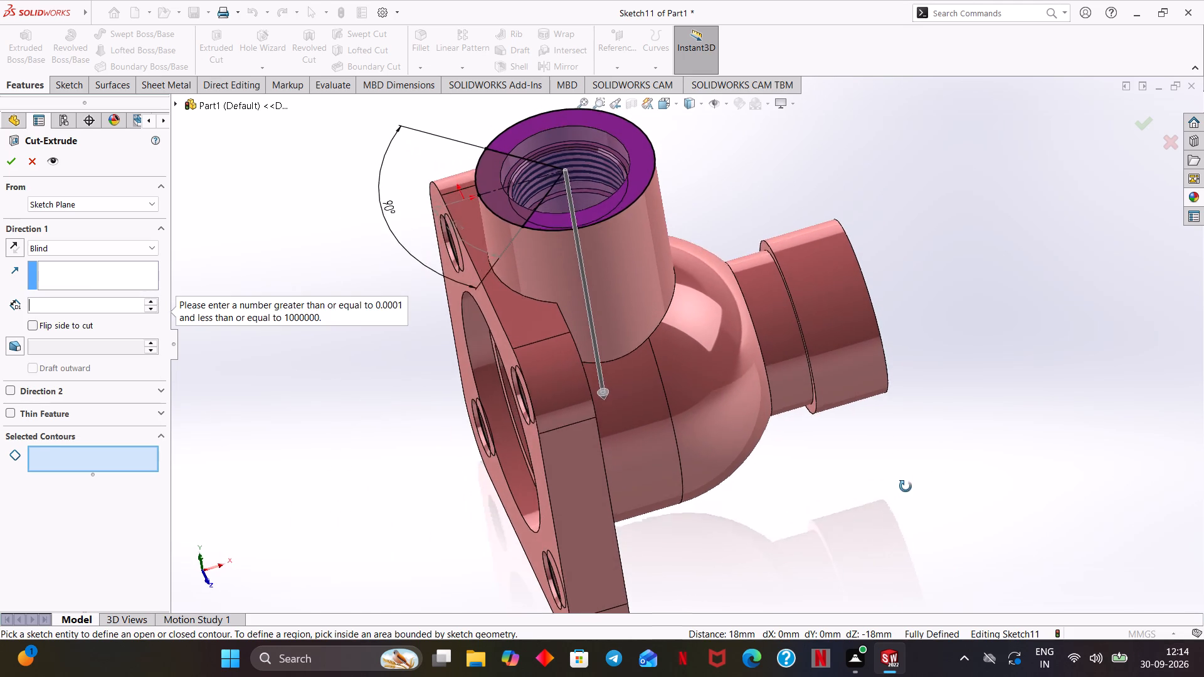
{"action": "middle_click_drag", "start_coordinate": [906, 486], "coordinate": [904, 490], "text": "ctrl"}
{"action": "middle_click_drag", "start_coordinate": [907, 440], "coordinate": [934, 520], "text": "ctrl"}
{"action": "scroll", "coordinate": [934, 520], "scroll_direction": "down", "scroll_amount": 2}
{"action": "middle_click_drag", "start_coordinate": [912, 476], "coordinate": [1096, 619], "text": "ctrl"}
{"action": "middle_click_drag", "start_coordinate": [774, 203], "coordinate": [832, 252], "text": "ctrl"}
{"action": "scroll", "coordinate": [833, 252], "scroll_direction": "down", "scroll_amount": 1}
{"action": "middle_click_drag", "start_coordinate": [824, 269], "coordinate": [865, 241], "text": "ctrl"}
{"action": "scroll", "coordinate": [863, 239], "scroll_direction": "down", "scroll_amount": 1}
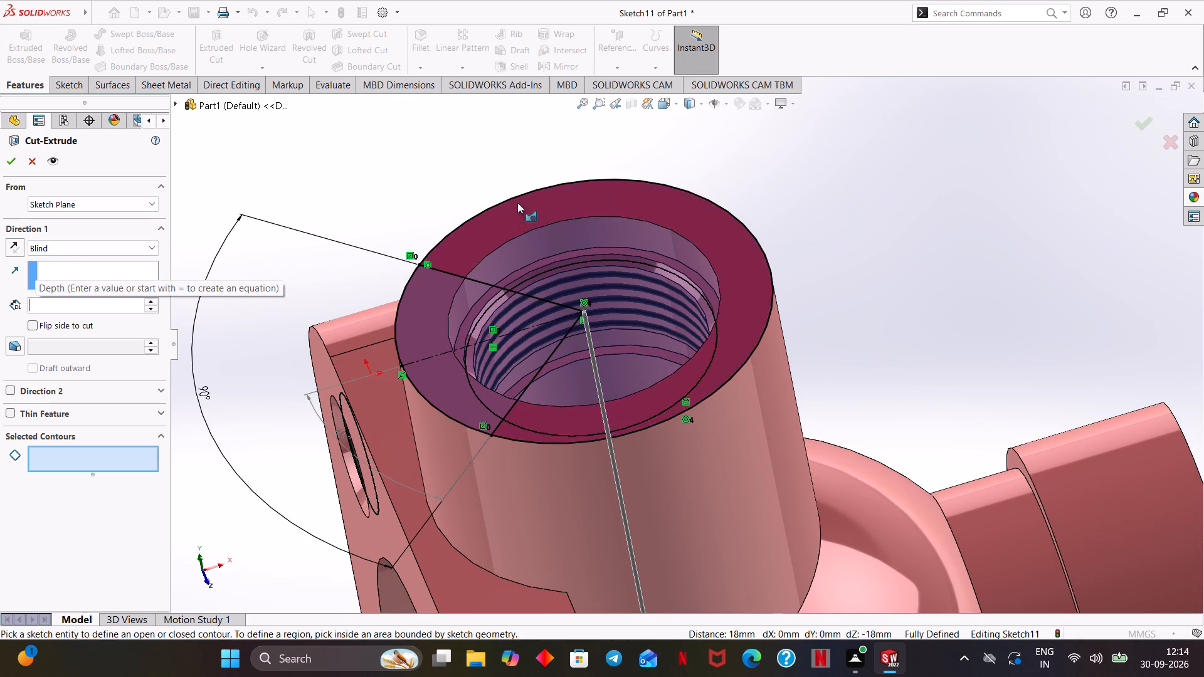
{"action": "left_click", "coordinate": [696, 214]}
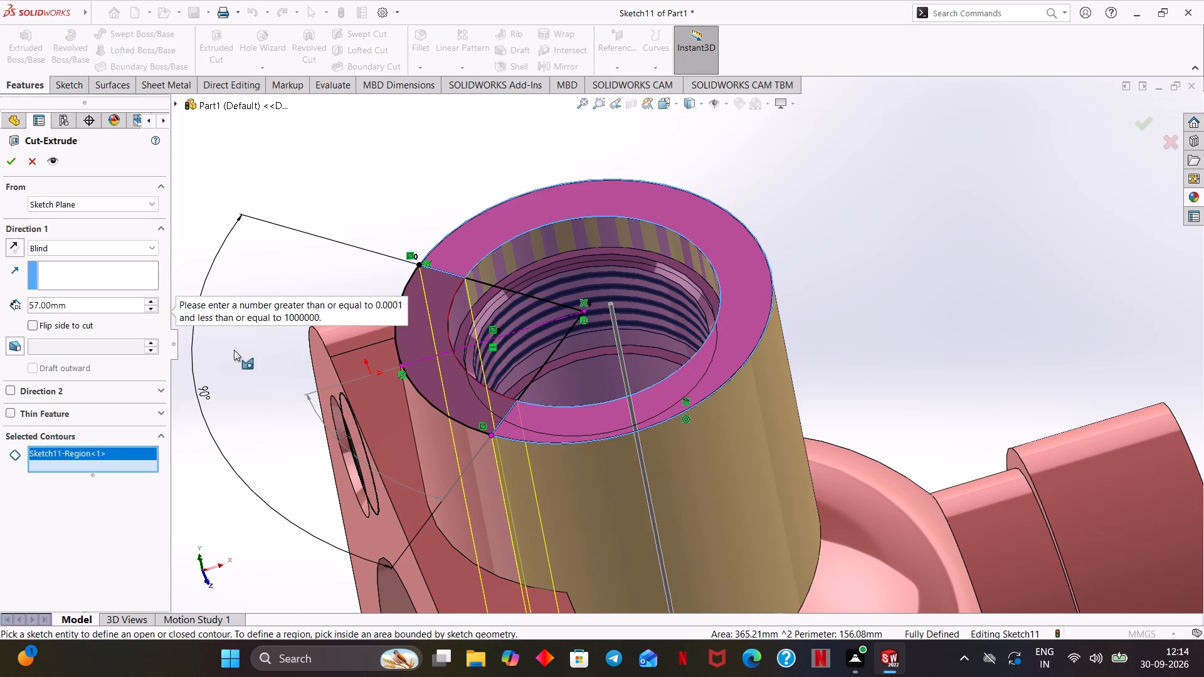
{"action": "left_click_drag", "start_coordinate": [69, 301], "coordinate": [36, 307]}
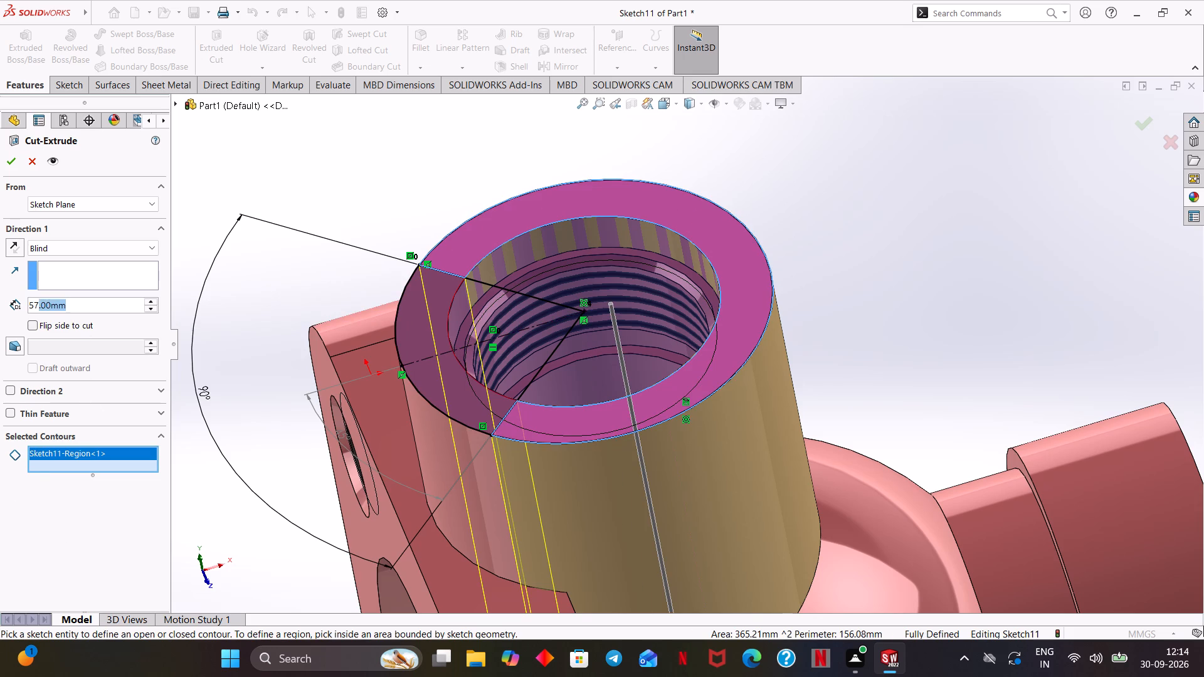
{"action": "left_click_drag", "start_coordinate": [36, 307], "coordinate": [11, 313]}
{"action": "key", "text": "3"}
{"action": "key", "text": "Return"}
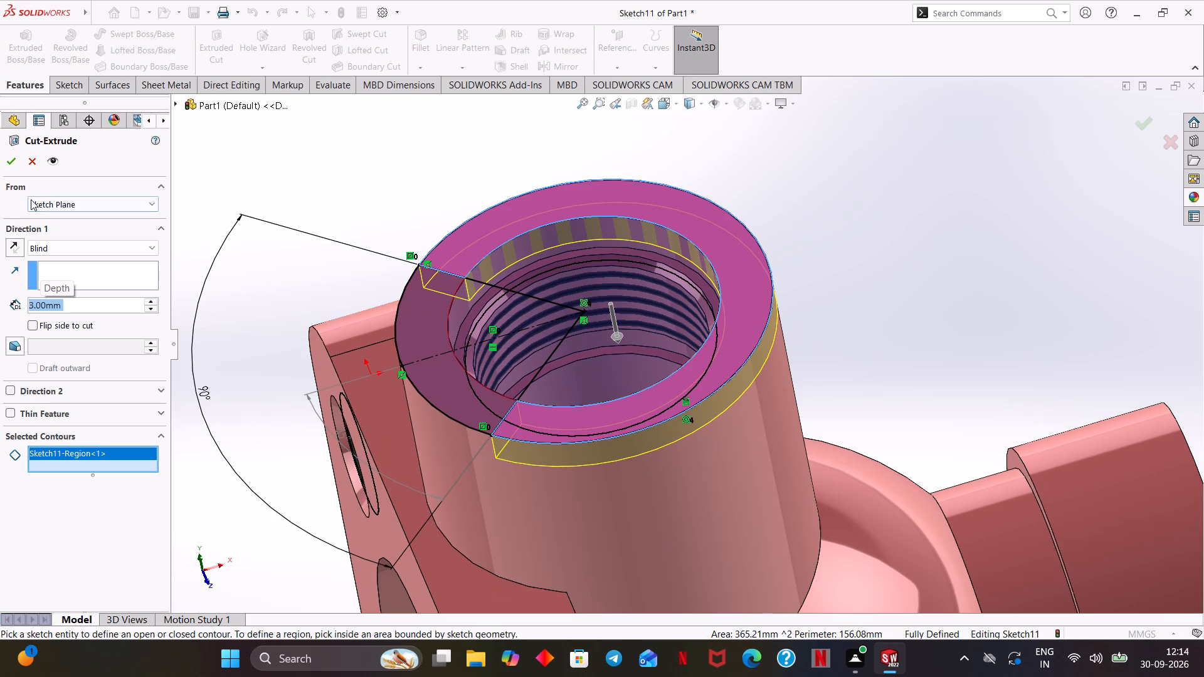
{"action": "left_click", "coordinate": [4, 164]}
{"action": "left_click", "coordinate": [826, 230]}
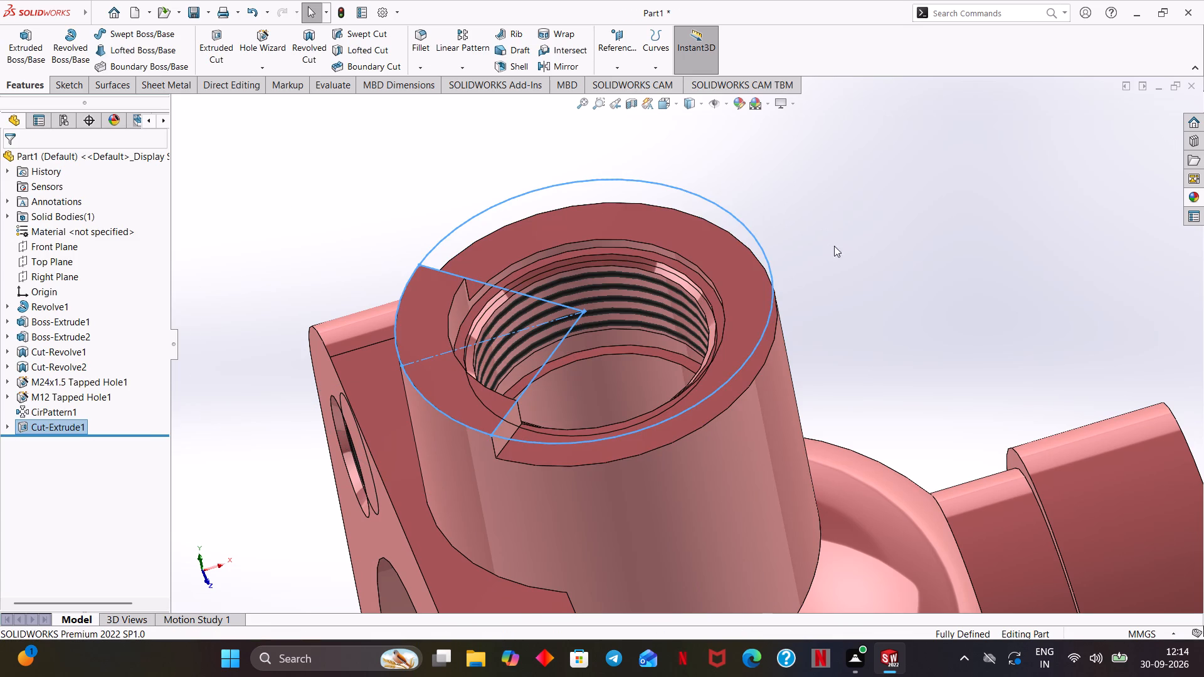
Examine the stepped cut on the branch's end and the whole valve body from several sides.
{"action": "middle_click_drag", "start_coordinate": [887, 288], "coordinate": [865, 276]}
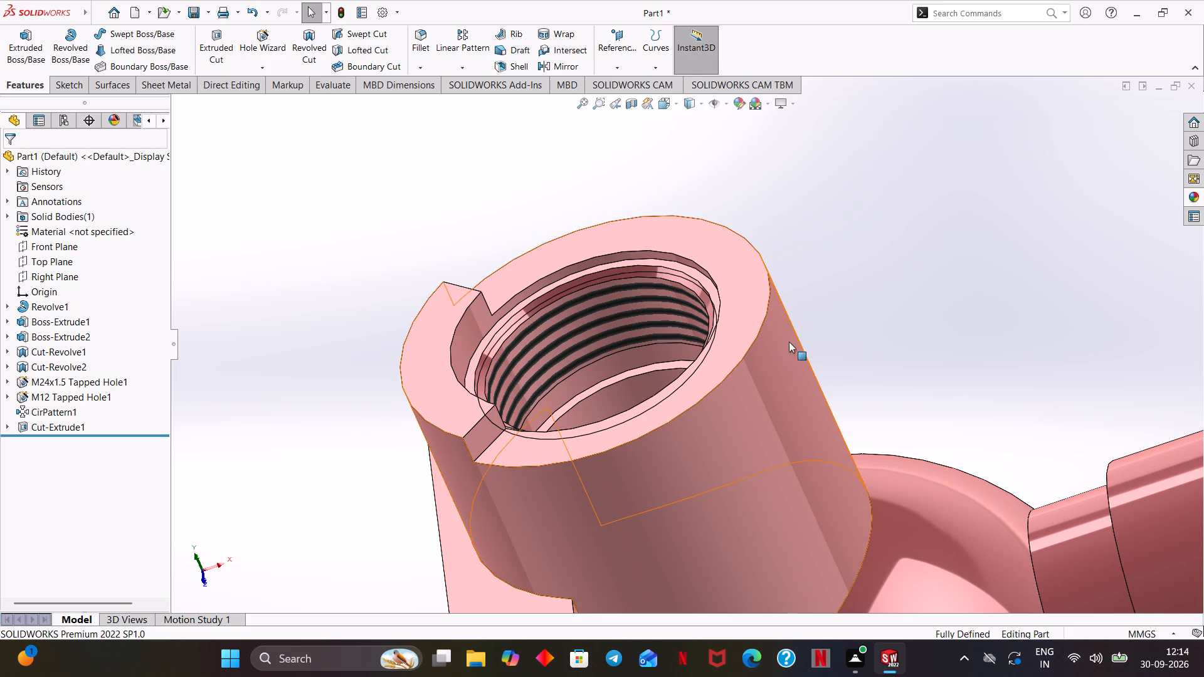
{"action": "scroll", "coordinate": [823, 324], "scroll_direction": "up", "scroll_amount": 4}
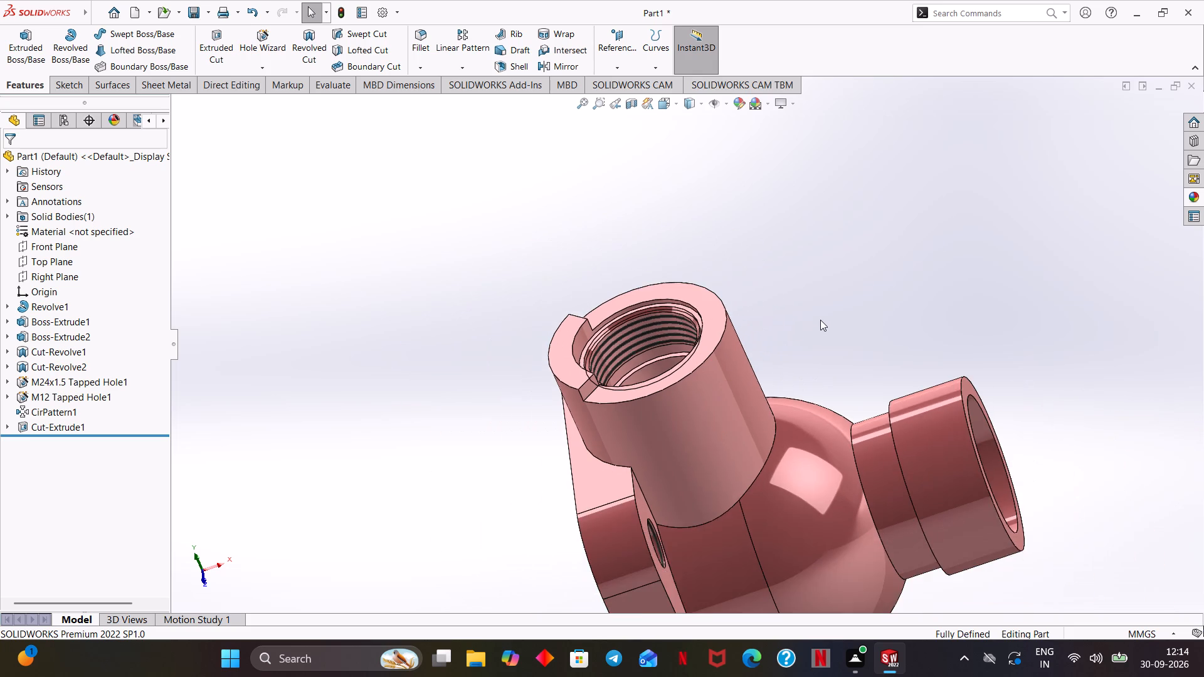
{"action": "scroll", "coordinate": [830, 359], "scroll_direction": "up", "scroll_amount": 1}
{"action": "middle_click_drag", "start_coordinate": [964, 495], "coordinate": [949, 488], "text": "ctrl"}
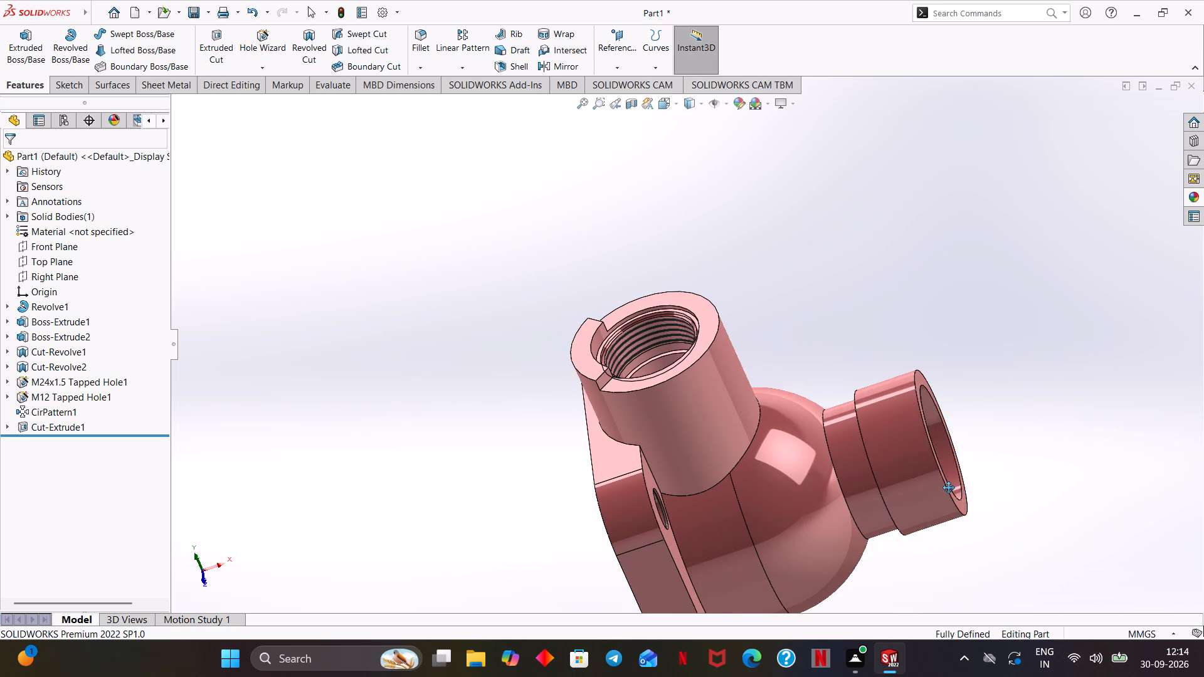
{"action": "middle_click_drag", "start_coordinate": [949, 488], "coordinate": [852, 430], "text": "ctrl"}
{"action": "middle_click_drag", "start_coordinate": [899, 341], "coordinate": [928, 262]}
{"action": "scroll", "coordinate": [928, 263], "scroll_direction": "up", "scroll_amount": 1}
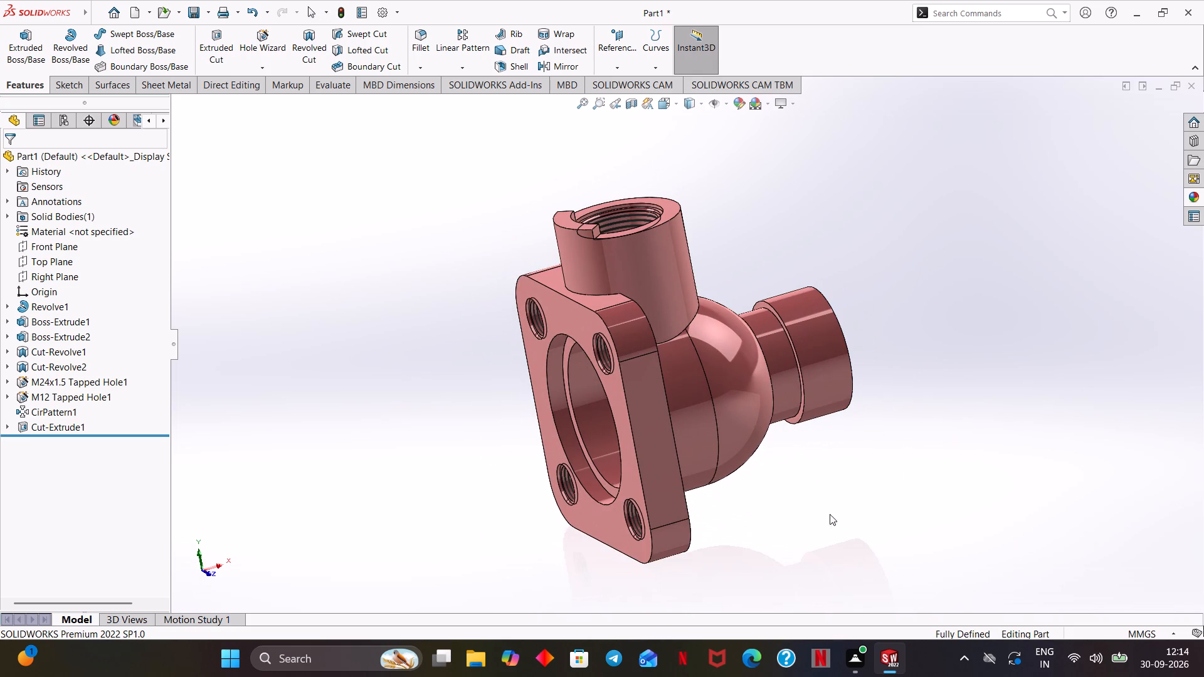
{"action": "key", "text": "ctrl+7"}
{"action": "scroll", "coordinate": [799, 500], "scroll_direction": "down", "scroll_amount": 2}
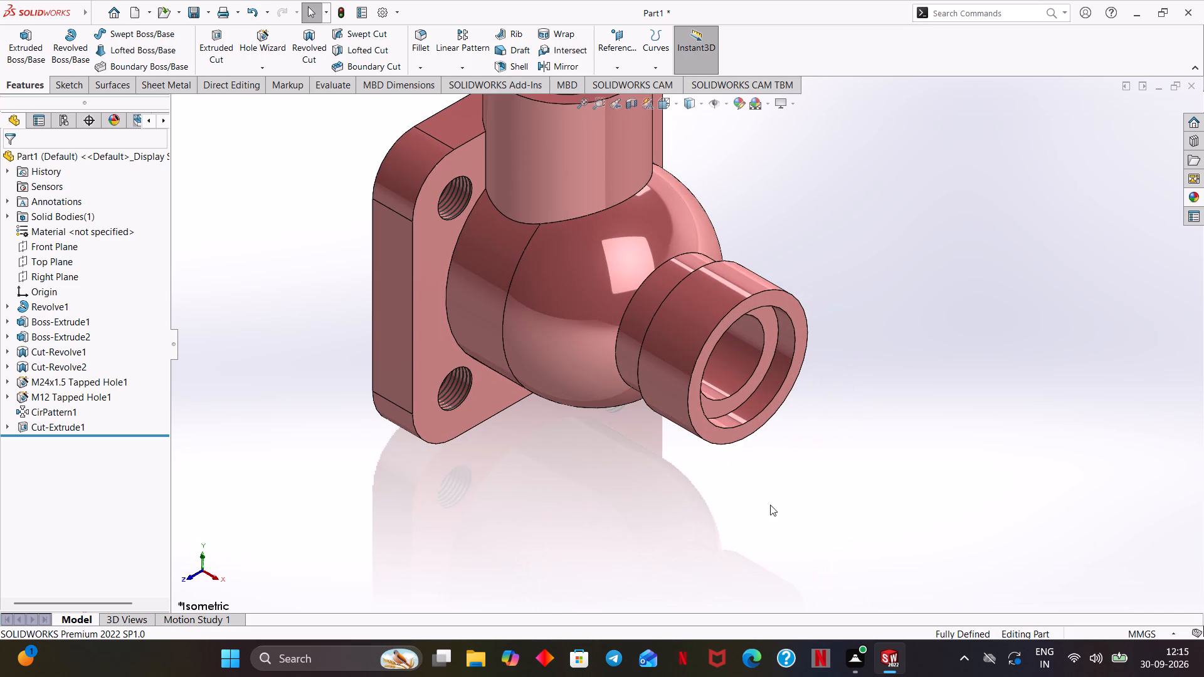
{"action": "scroll", "coordinate": [674, 516], "scroll_direction": "down", "scroll_amount": 1}
{"action": "middle_click_drag", "start_coordinate": [566, 449], "coordinate": [626, 632], "text": "ctrl"}
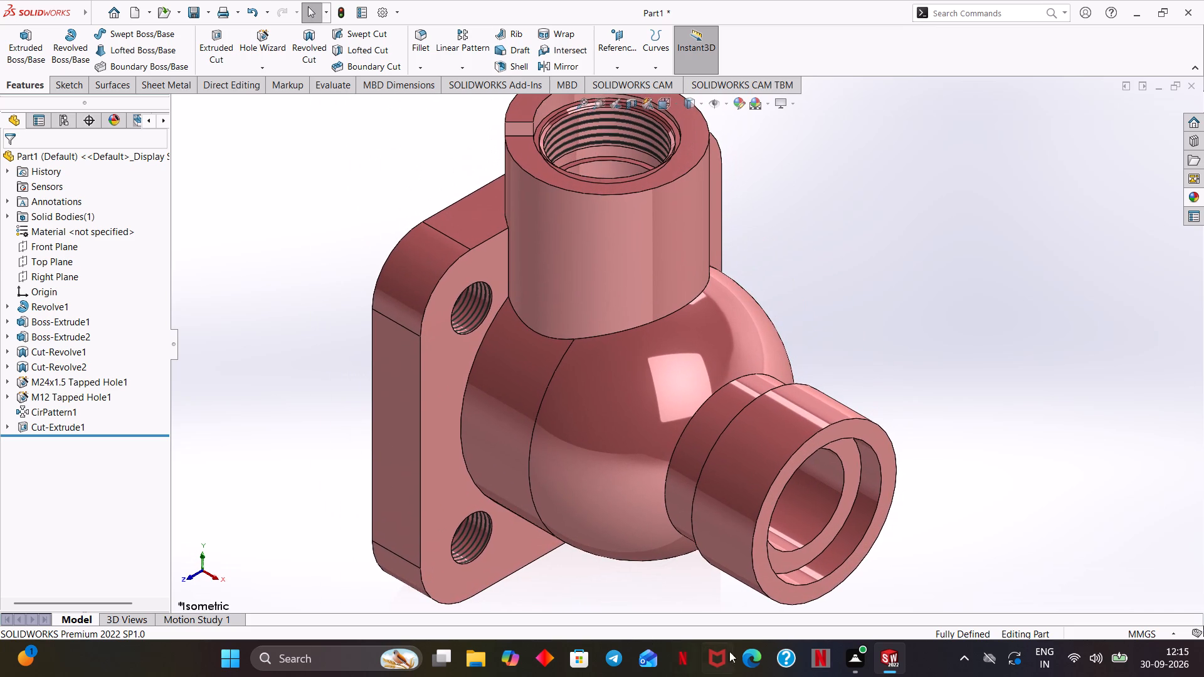
{"action": "middle_click_drag", "start_coordinate": [968, 501], "coordinate": [1004, 445]}
{"action": "middle_click_drag", "start_coordinate": [217, 400], "coordinate": [157, 463], "text": "ctrl"}
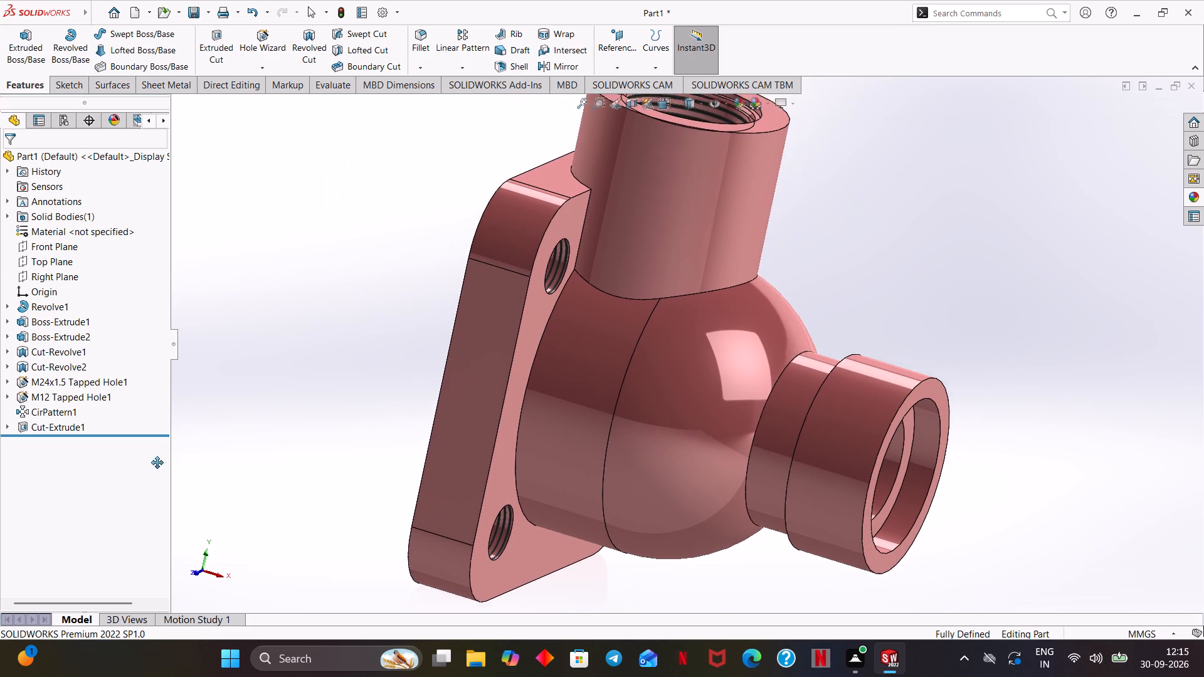
{"action": "middle_click_drag", "start_coordinate": [157, 463], "coordinate": [146, 467], "text": "ctrl"}
{"action": "middle_click_drag", "start_coordinate": [815, 298], "coordinate": [825, 342]}
{"action": "middle_click_drag", "start_coordinate": [949, 382], "coordinate": [875, 375], "text": "ctrl"}
{"action": "middle_click_drag", "start_coordinate": [916, 449], "coordinate": [929, 451]}
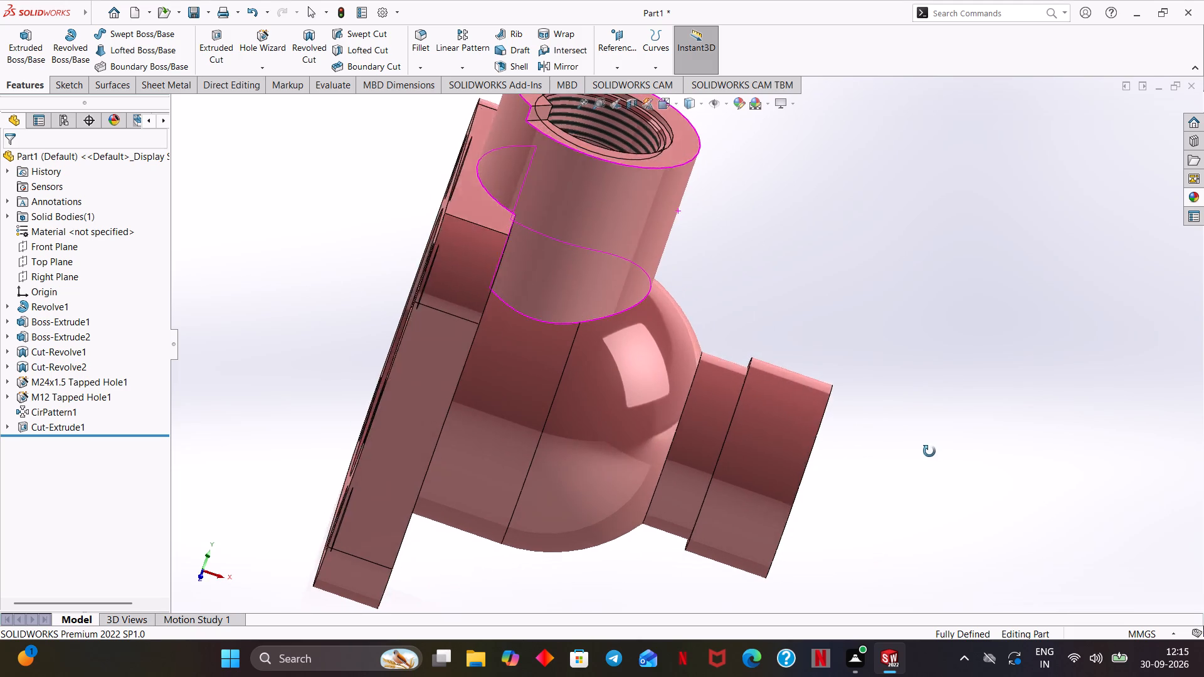
{"action": "middle_click_drag", "start_coordinate": [929, 451], "coordinate": [916, 459]}
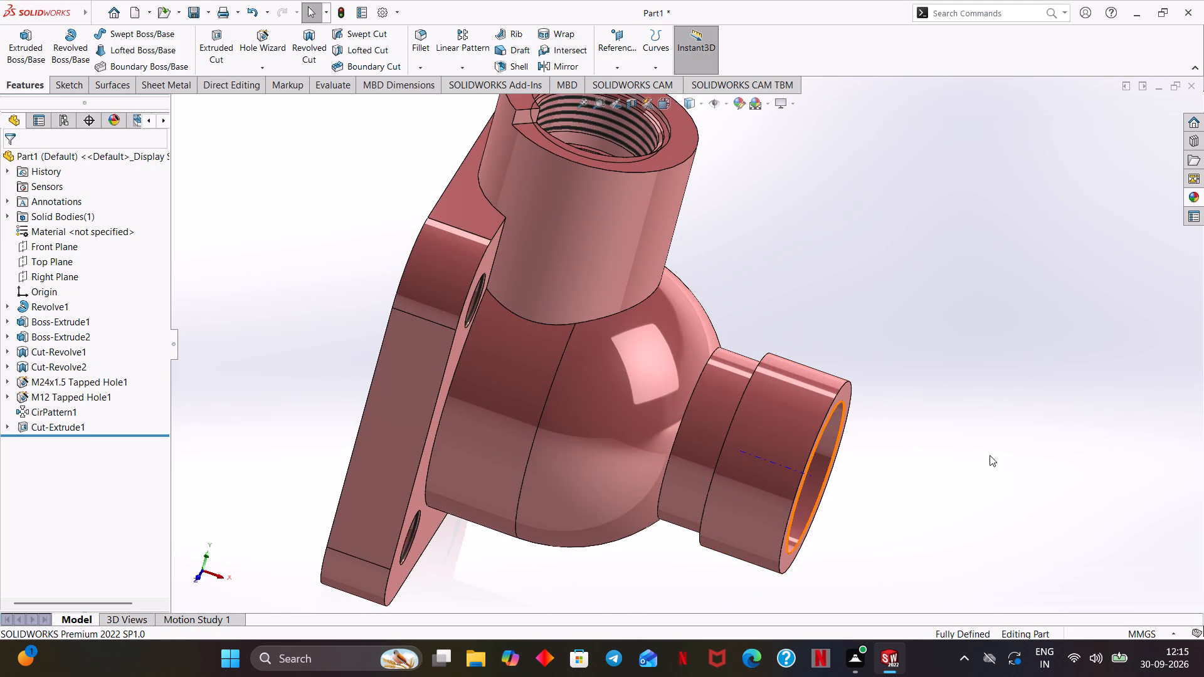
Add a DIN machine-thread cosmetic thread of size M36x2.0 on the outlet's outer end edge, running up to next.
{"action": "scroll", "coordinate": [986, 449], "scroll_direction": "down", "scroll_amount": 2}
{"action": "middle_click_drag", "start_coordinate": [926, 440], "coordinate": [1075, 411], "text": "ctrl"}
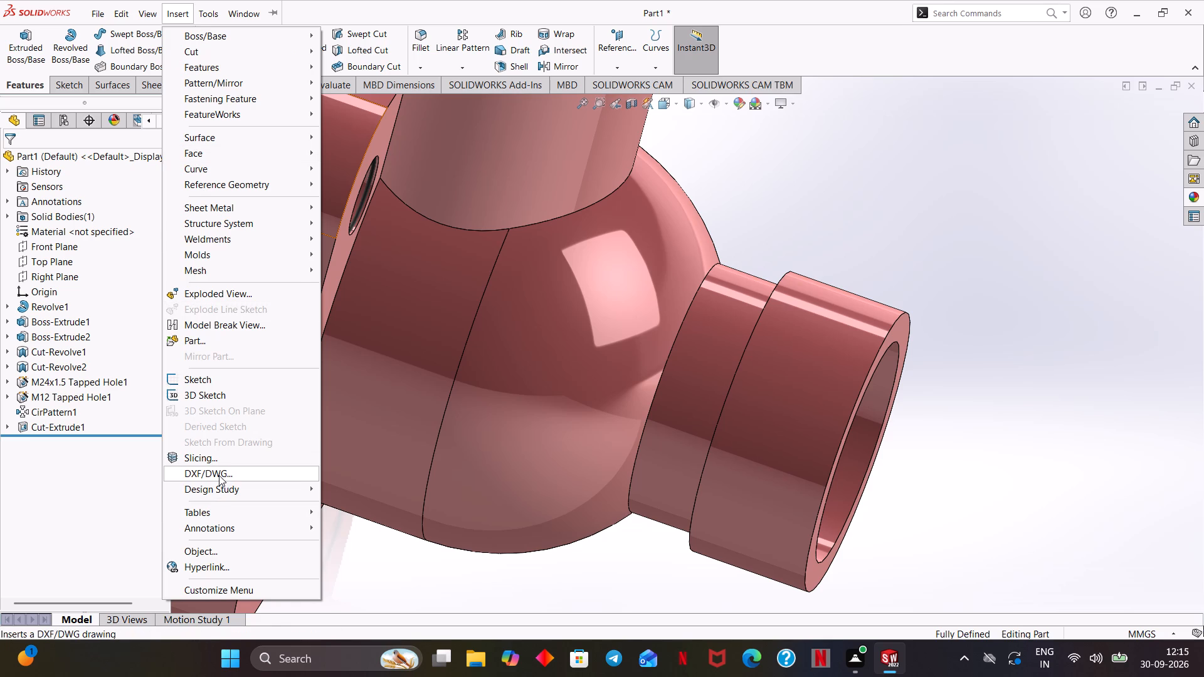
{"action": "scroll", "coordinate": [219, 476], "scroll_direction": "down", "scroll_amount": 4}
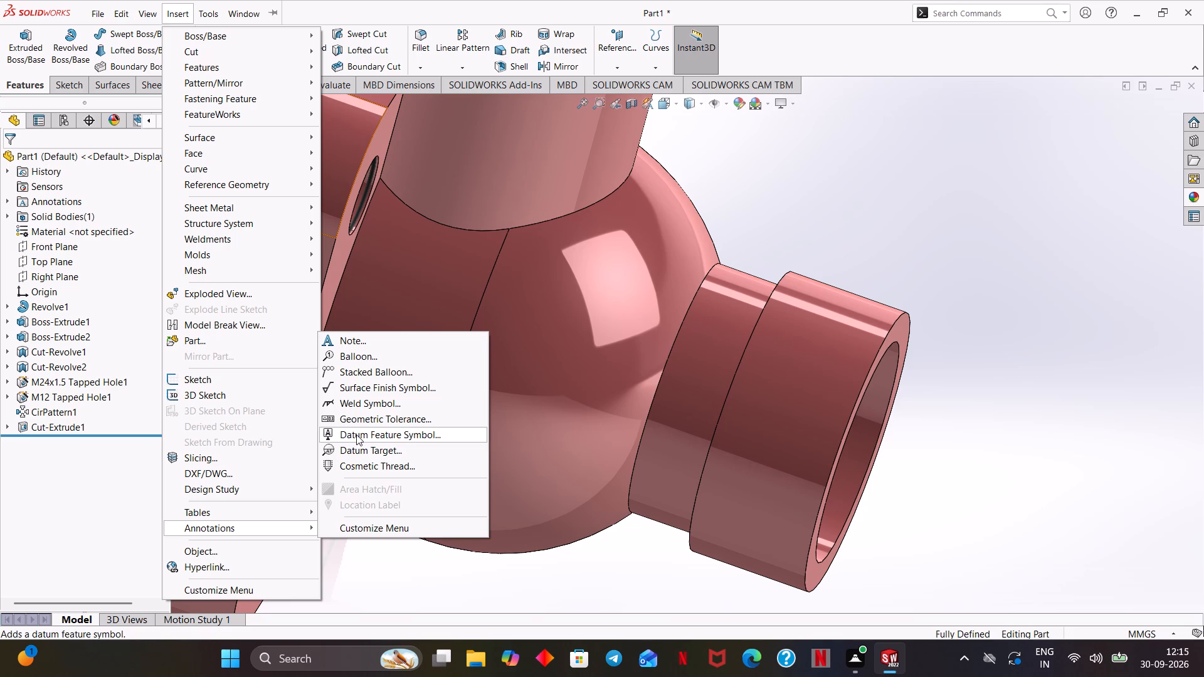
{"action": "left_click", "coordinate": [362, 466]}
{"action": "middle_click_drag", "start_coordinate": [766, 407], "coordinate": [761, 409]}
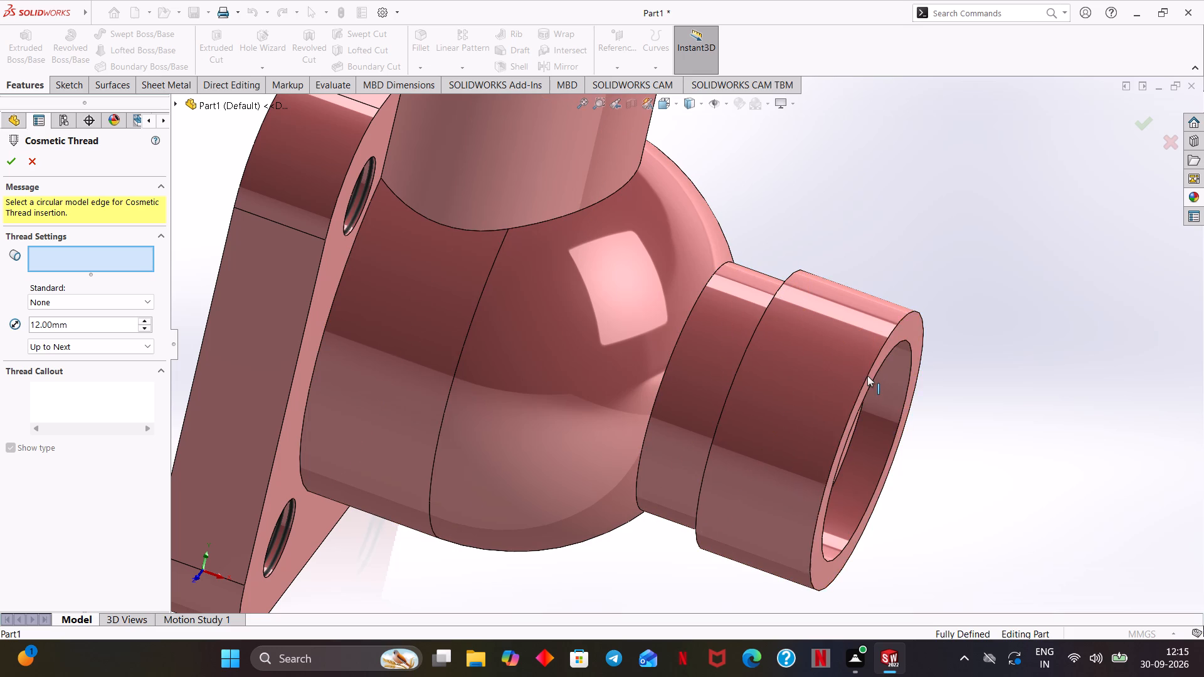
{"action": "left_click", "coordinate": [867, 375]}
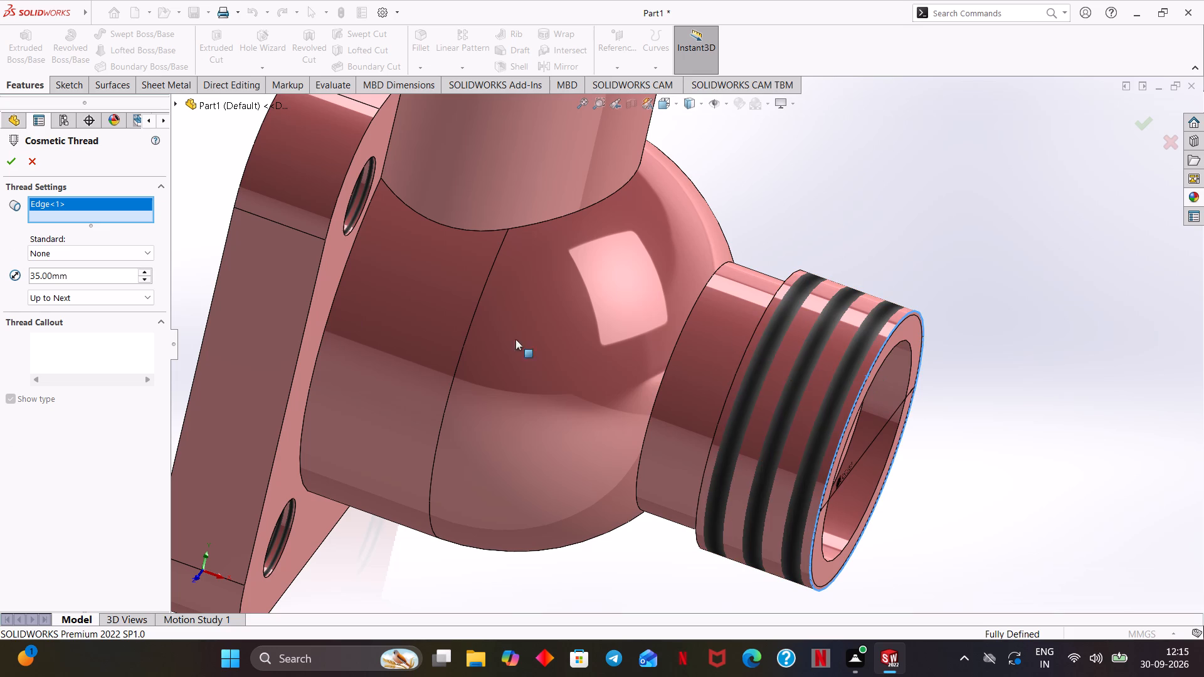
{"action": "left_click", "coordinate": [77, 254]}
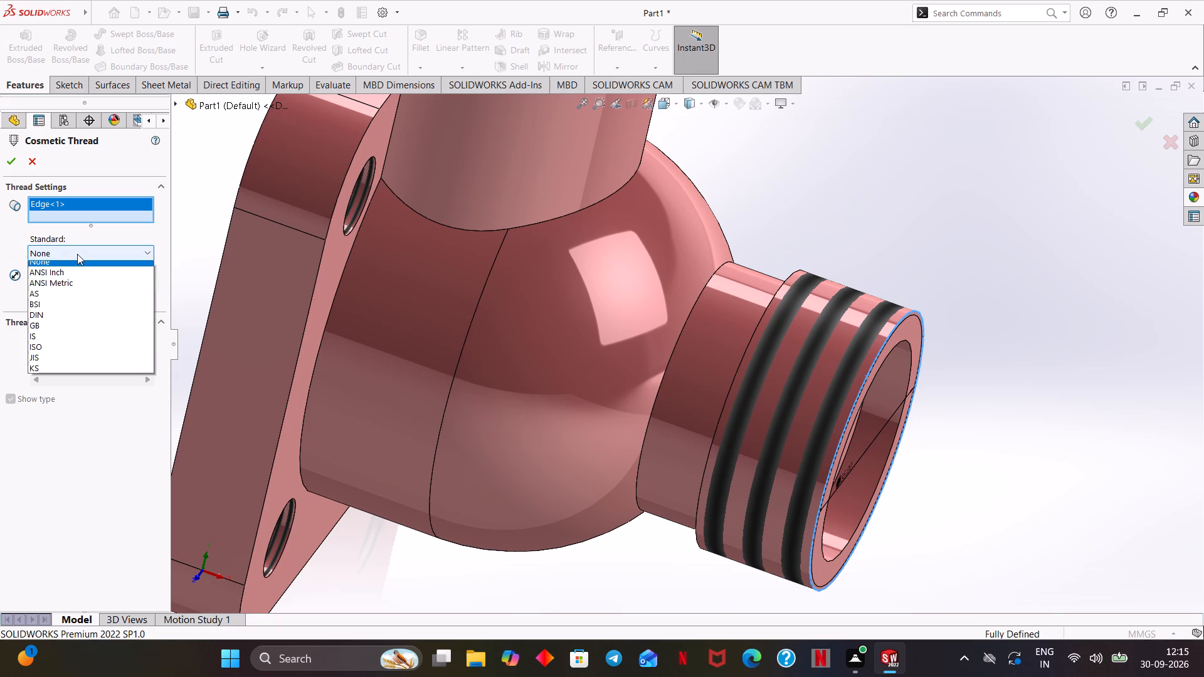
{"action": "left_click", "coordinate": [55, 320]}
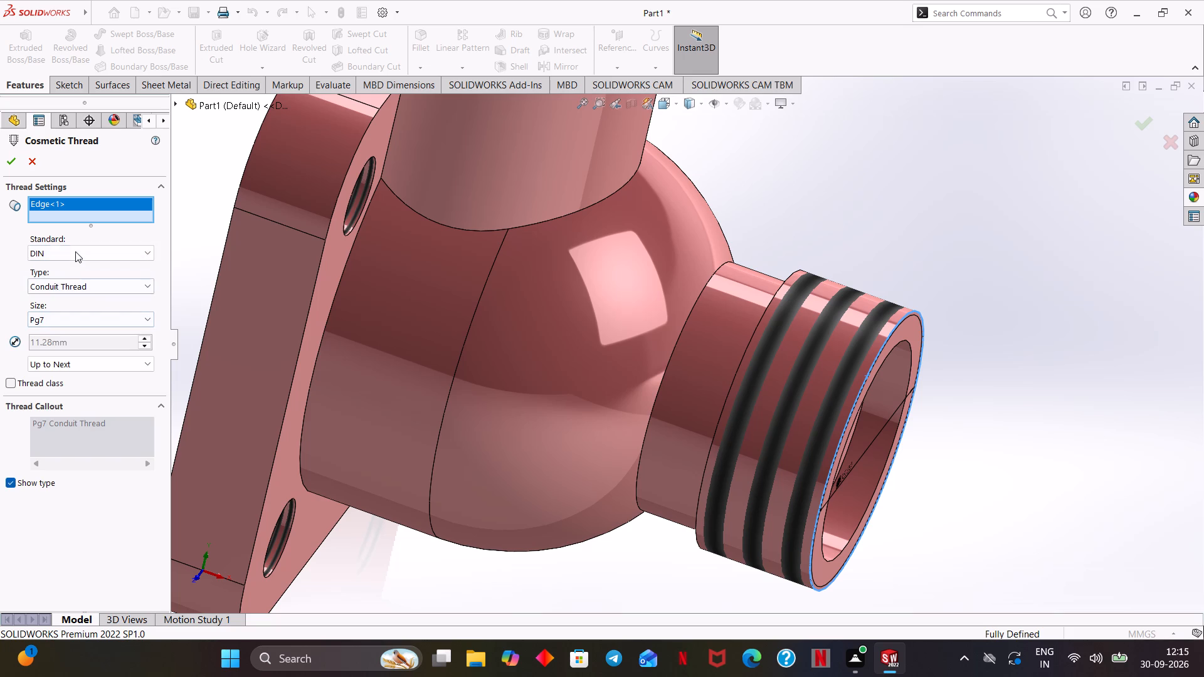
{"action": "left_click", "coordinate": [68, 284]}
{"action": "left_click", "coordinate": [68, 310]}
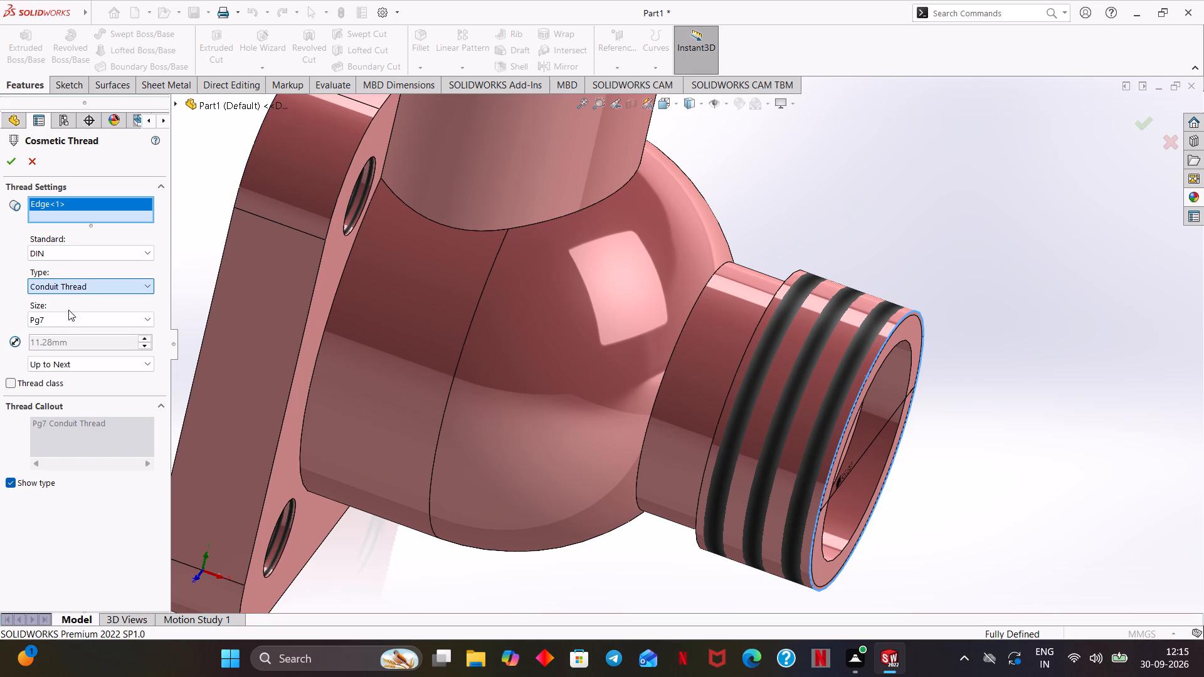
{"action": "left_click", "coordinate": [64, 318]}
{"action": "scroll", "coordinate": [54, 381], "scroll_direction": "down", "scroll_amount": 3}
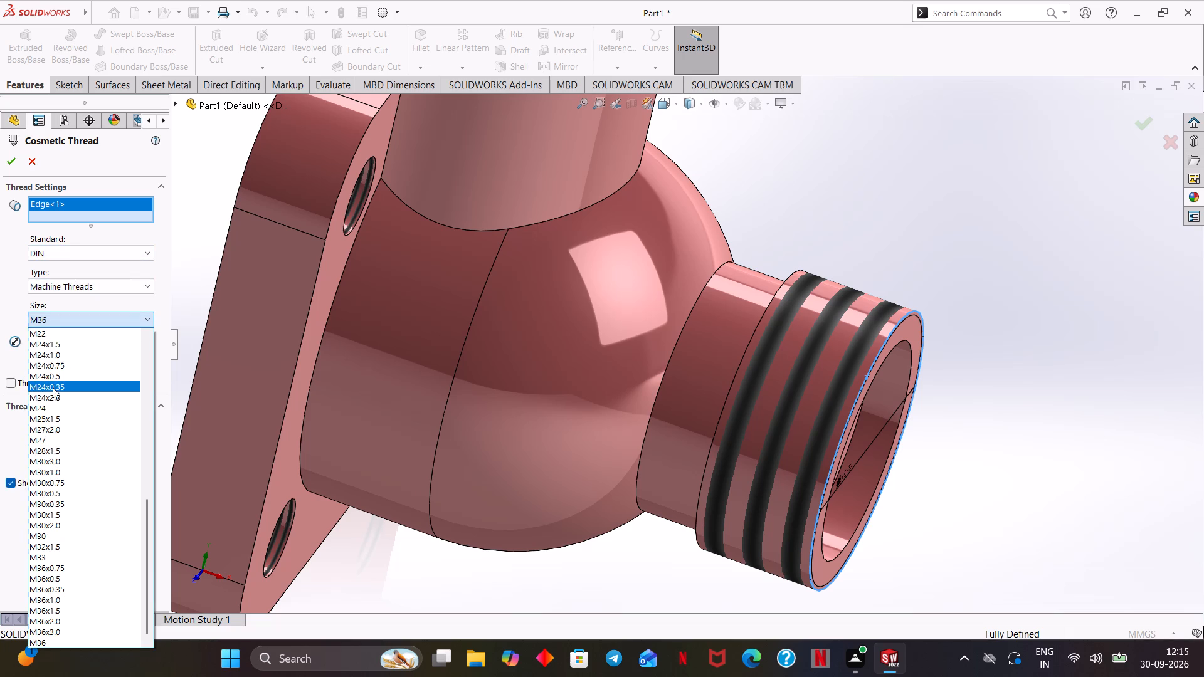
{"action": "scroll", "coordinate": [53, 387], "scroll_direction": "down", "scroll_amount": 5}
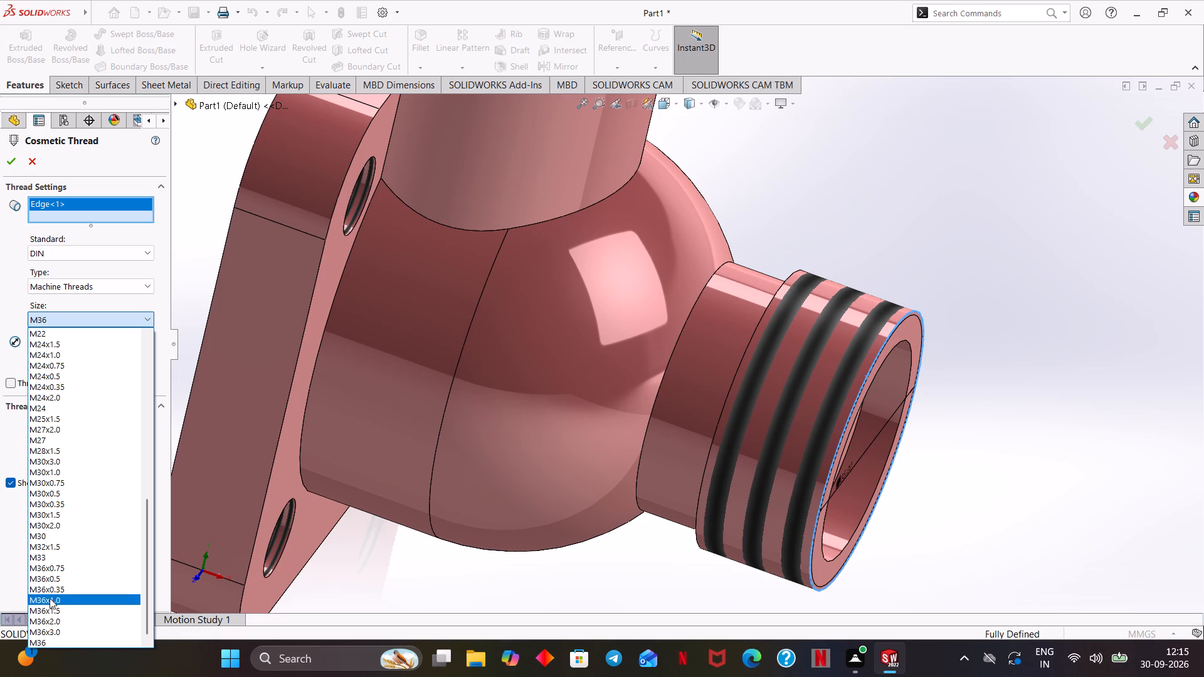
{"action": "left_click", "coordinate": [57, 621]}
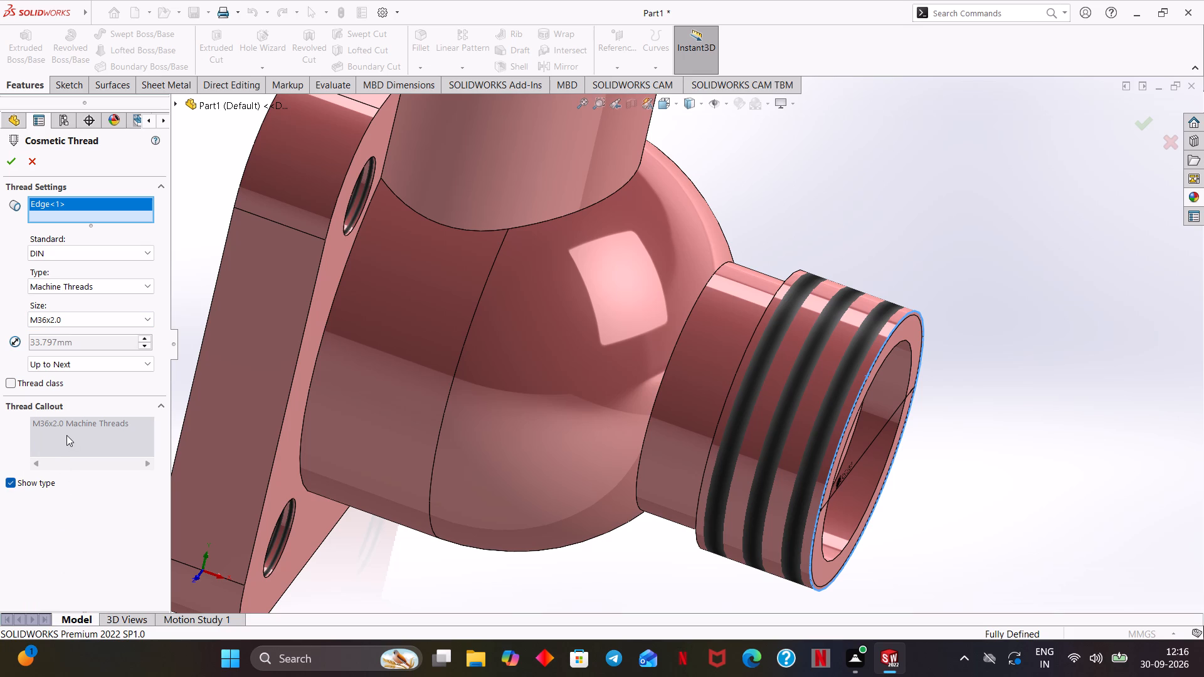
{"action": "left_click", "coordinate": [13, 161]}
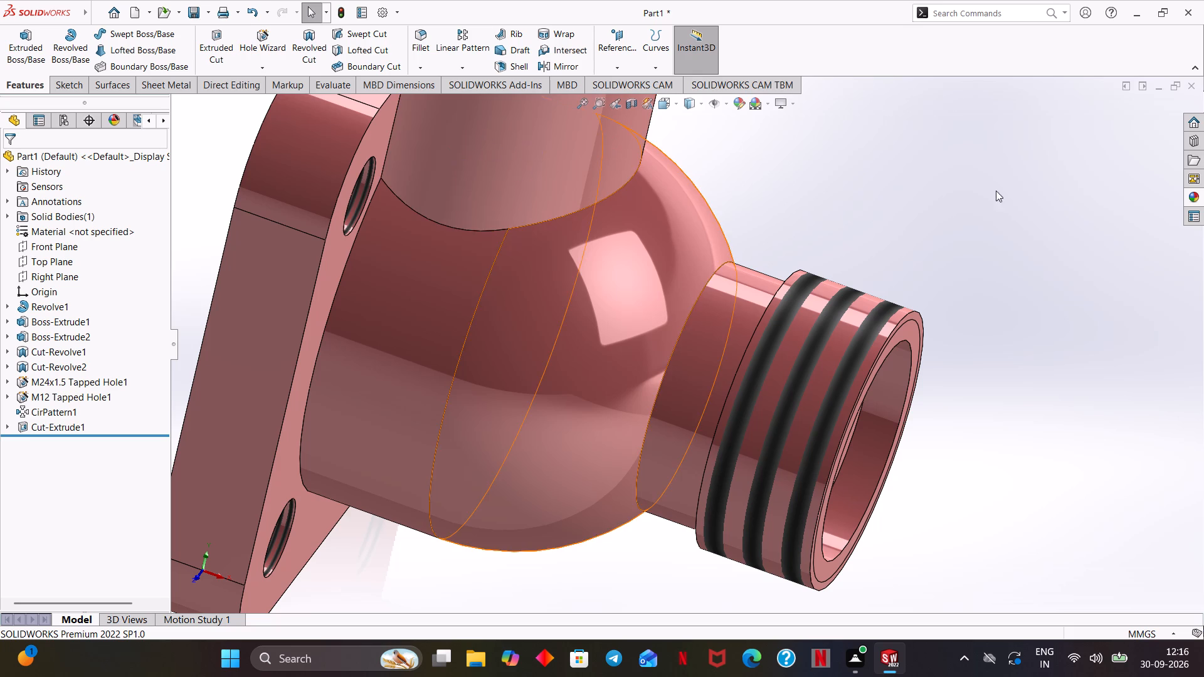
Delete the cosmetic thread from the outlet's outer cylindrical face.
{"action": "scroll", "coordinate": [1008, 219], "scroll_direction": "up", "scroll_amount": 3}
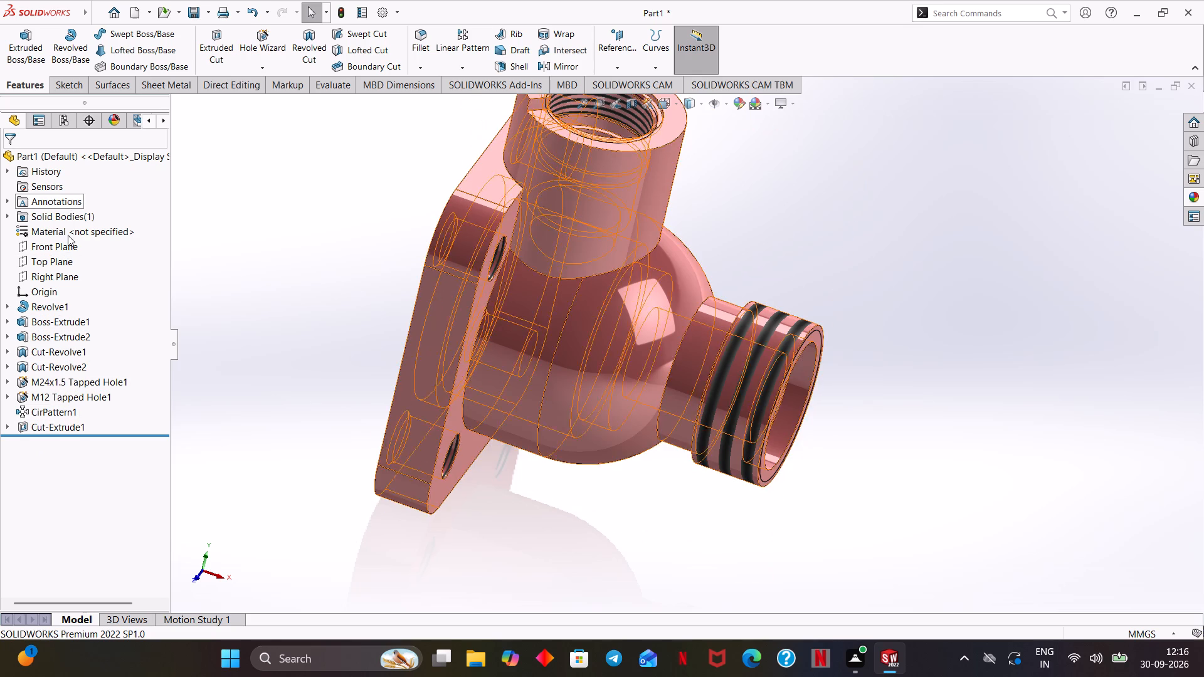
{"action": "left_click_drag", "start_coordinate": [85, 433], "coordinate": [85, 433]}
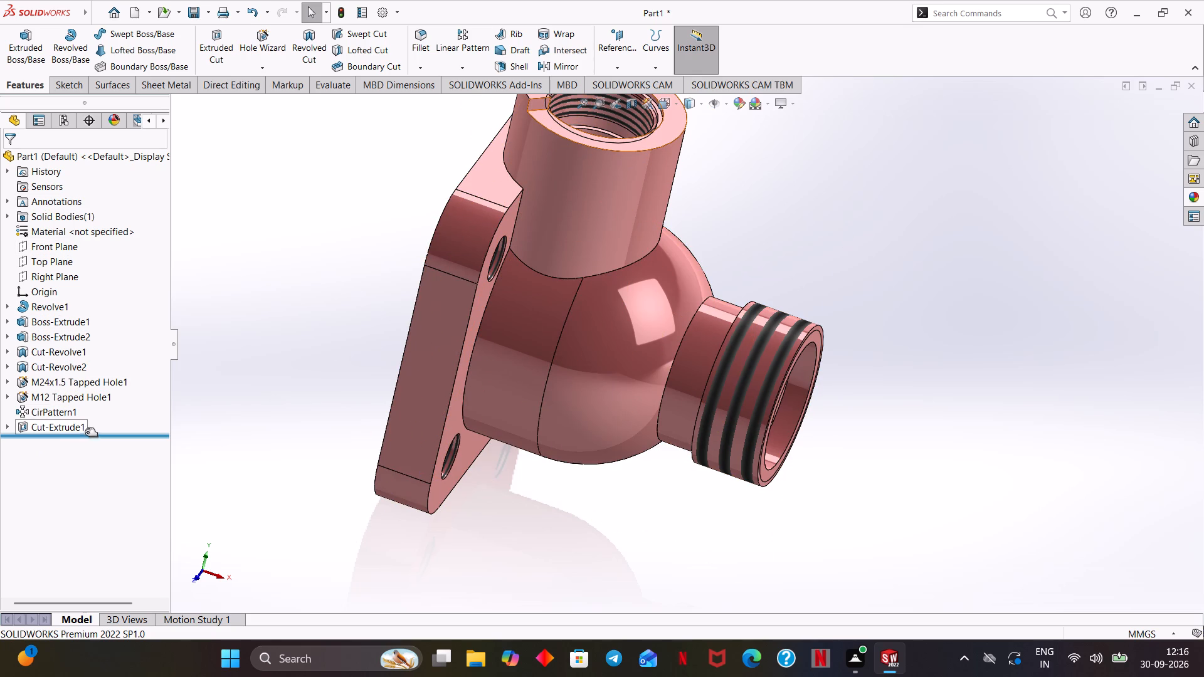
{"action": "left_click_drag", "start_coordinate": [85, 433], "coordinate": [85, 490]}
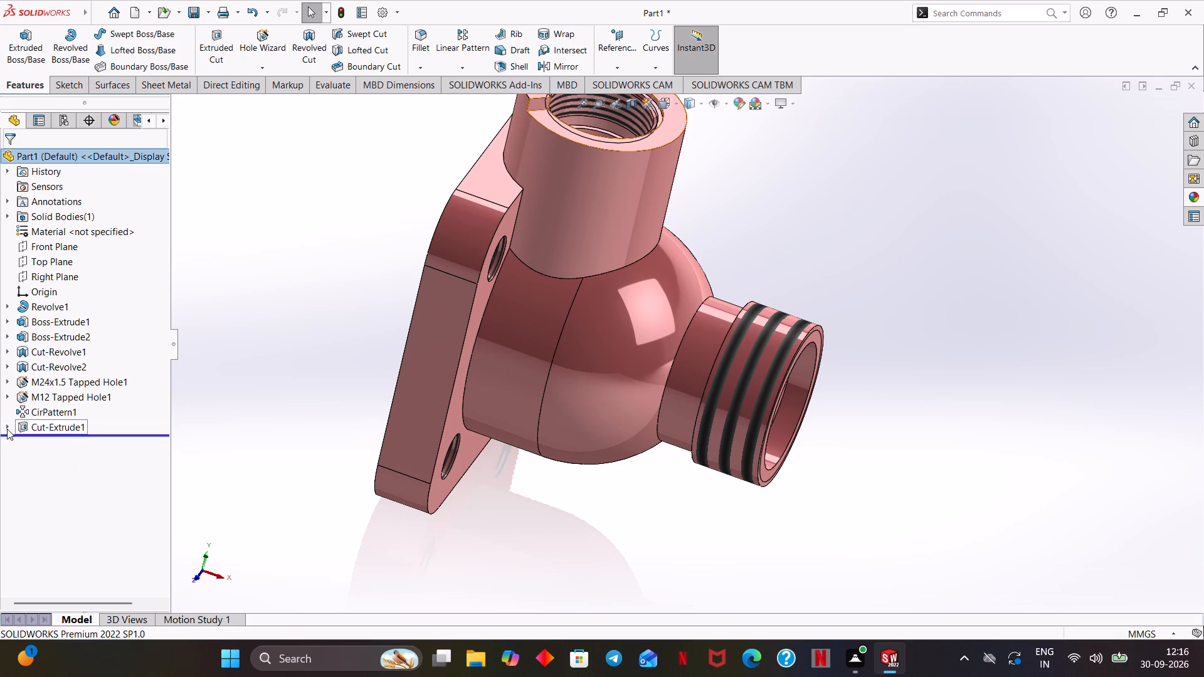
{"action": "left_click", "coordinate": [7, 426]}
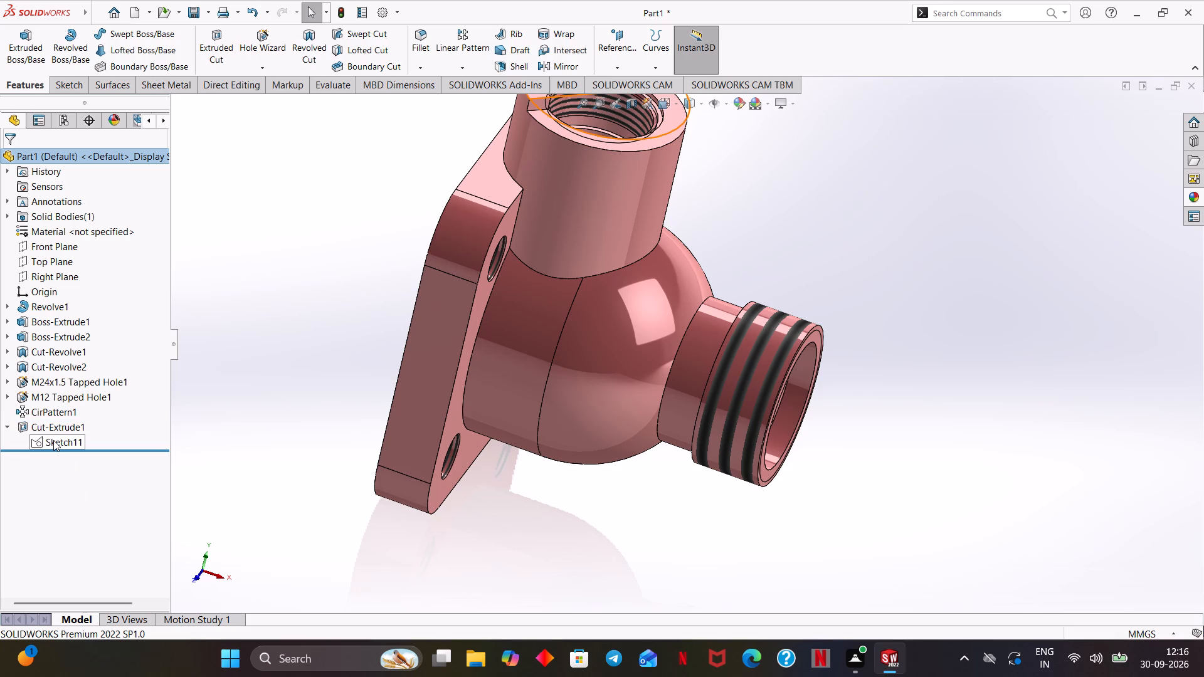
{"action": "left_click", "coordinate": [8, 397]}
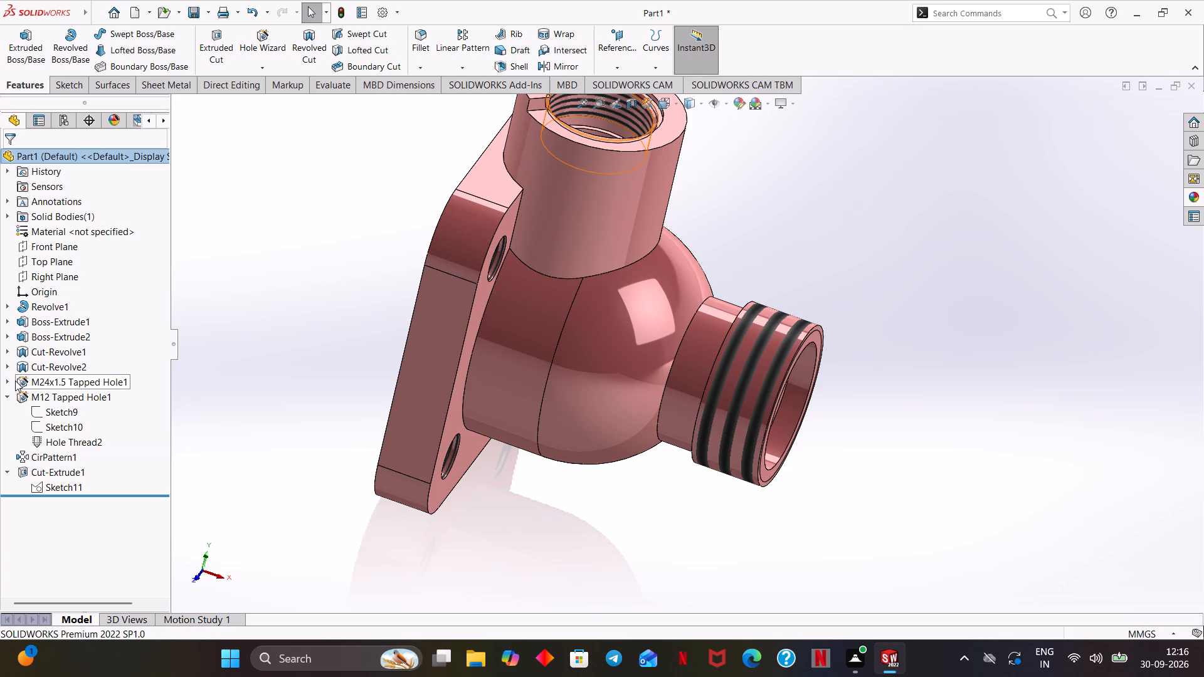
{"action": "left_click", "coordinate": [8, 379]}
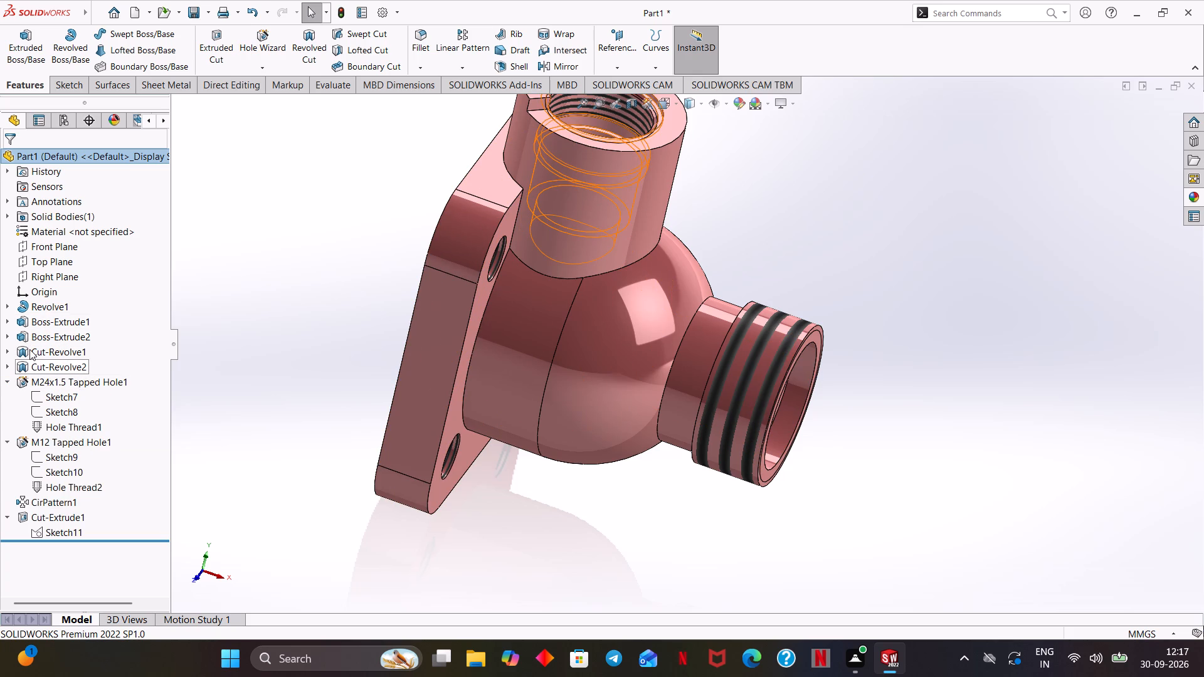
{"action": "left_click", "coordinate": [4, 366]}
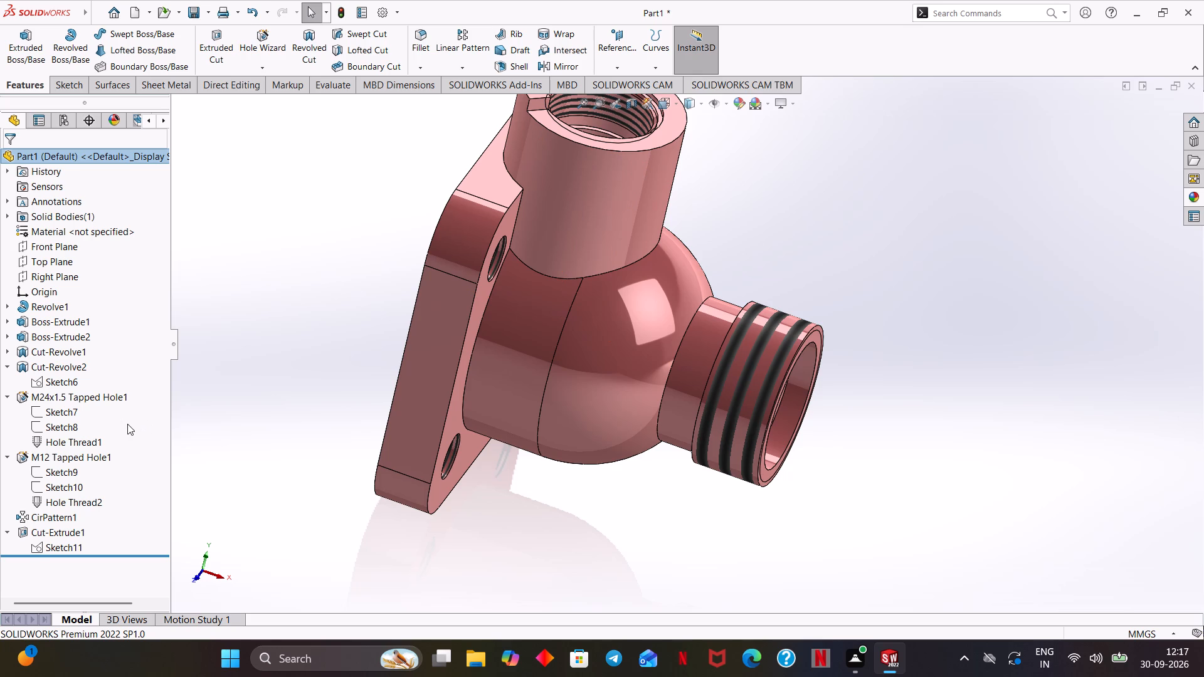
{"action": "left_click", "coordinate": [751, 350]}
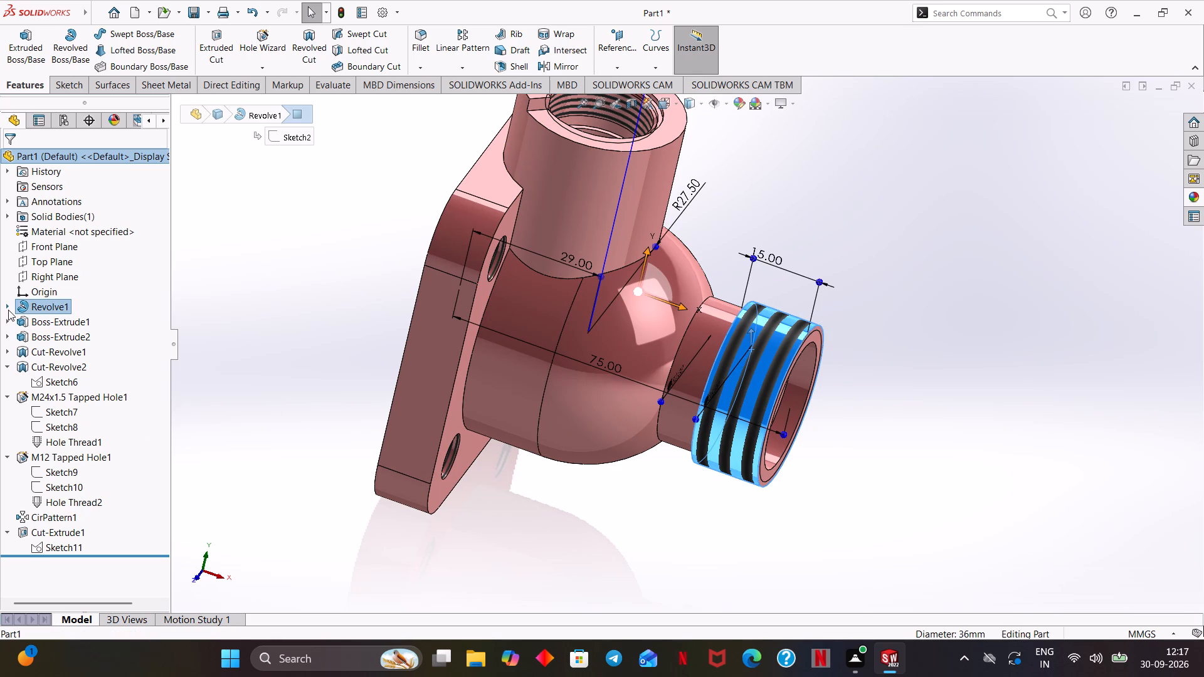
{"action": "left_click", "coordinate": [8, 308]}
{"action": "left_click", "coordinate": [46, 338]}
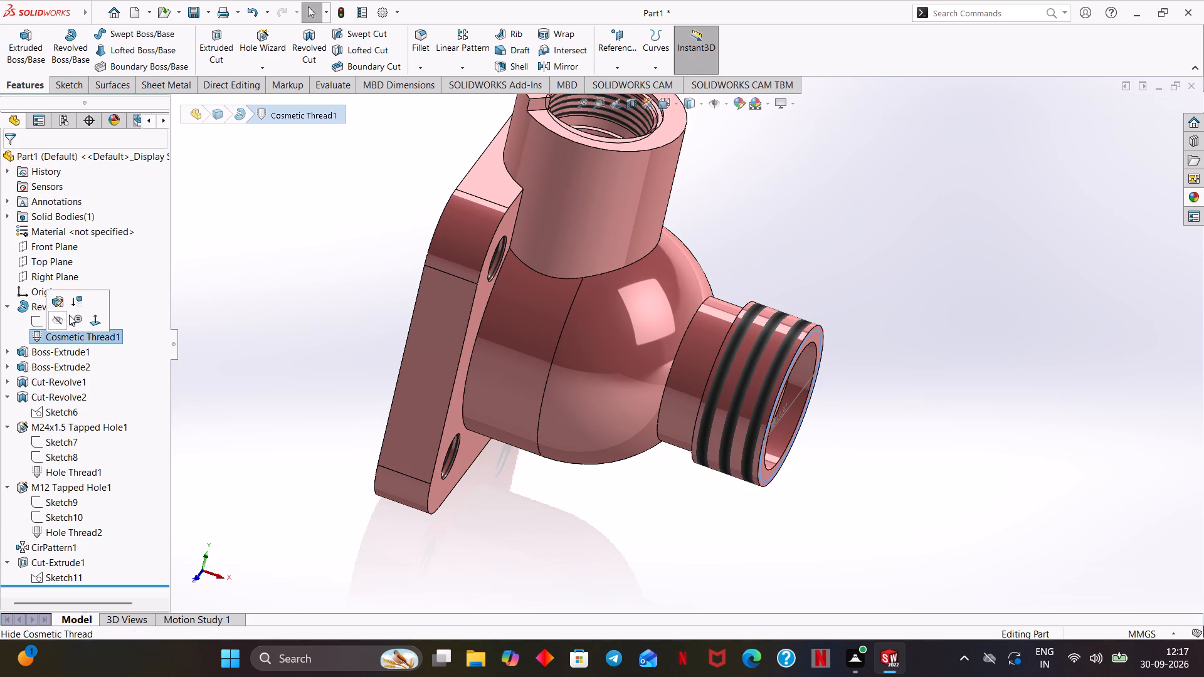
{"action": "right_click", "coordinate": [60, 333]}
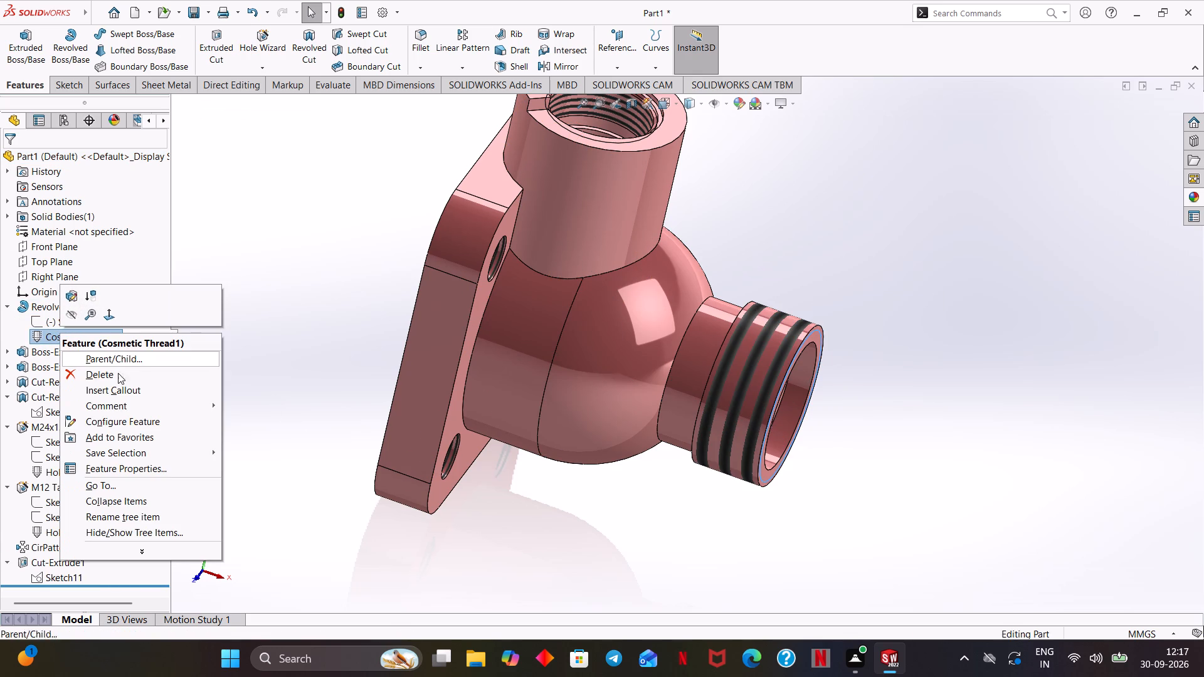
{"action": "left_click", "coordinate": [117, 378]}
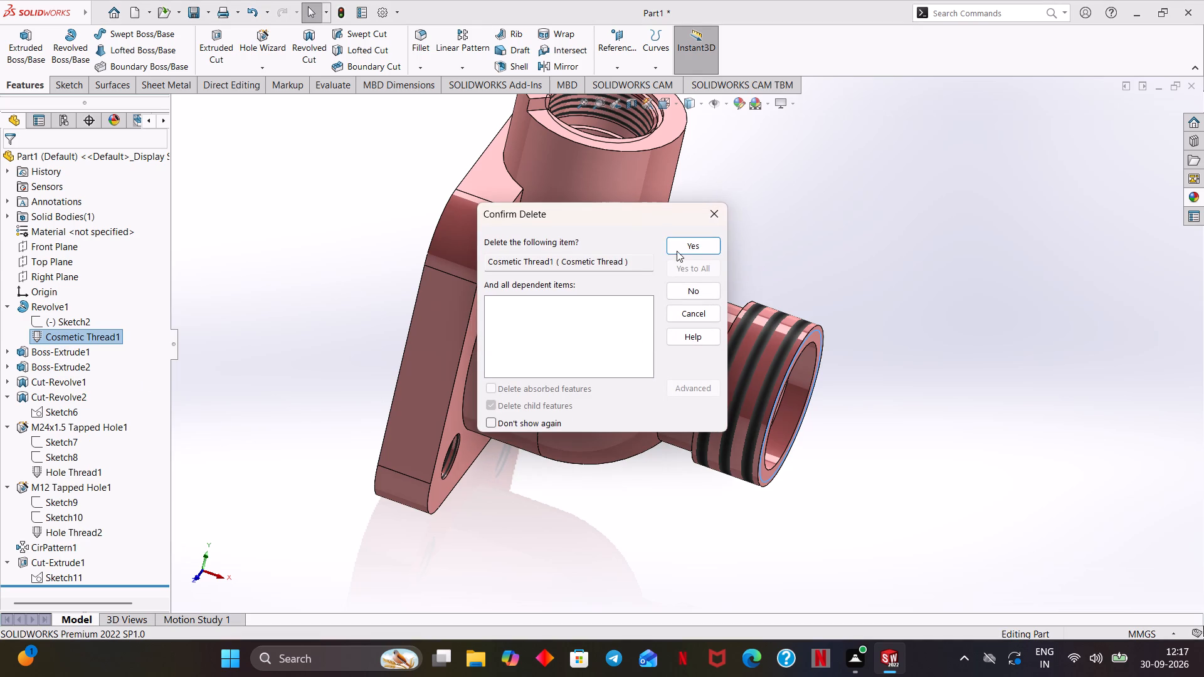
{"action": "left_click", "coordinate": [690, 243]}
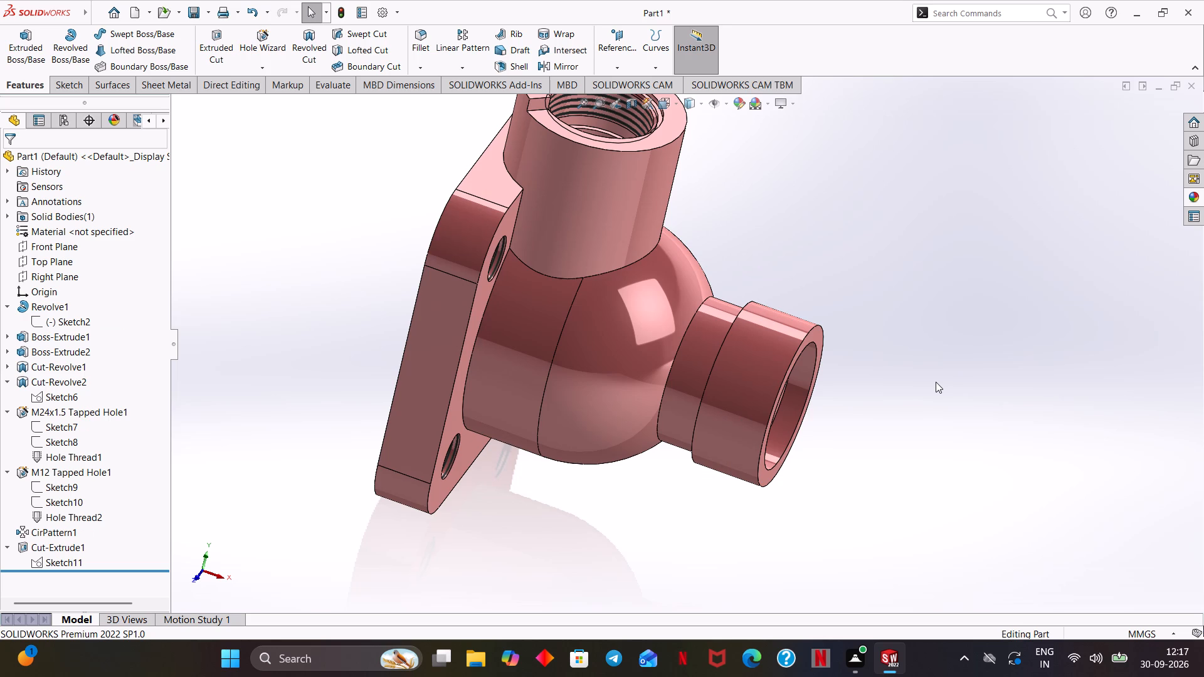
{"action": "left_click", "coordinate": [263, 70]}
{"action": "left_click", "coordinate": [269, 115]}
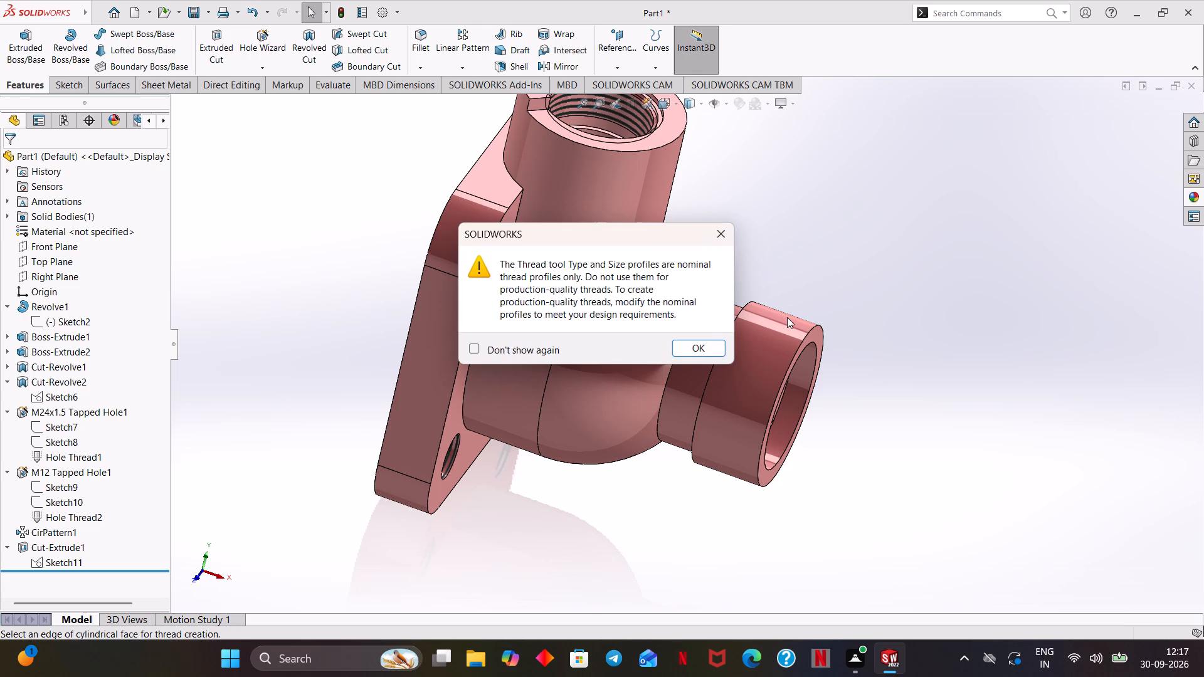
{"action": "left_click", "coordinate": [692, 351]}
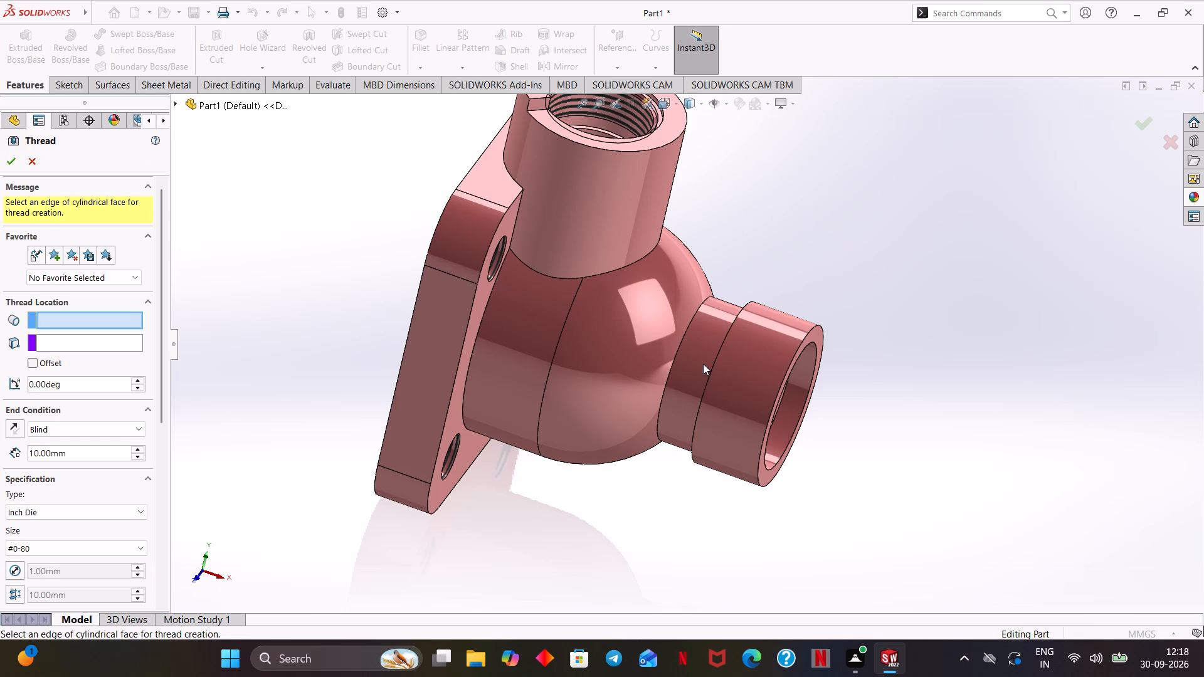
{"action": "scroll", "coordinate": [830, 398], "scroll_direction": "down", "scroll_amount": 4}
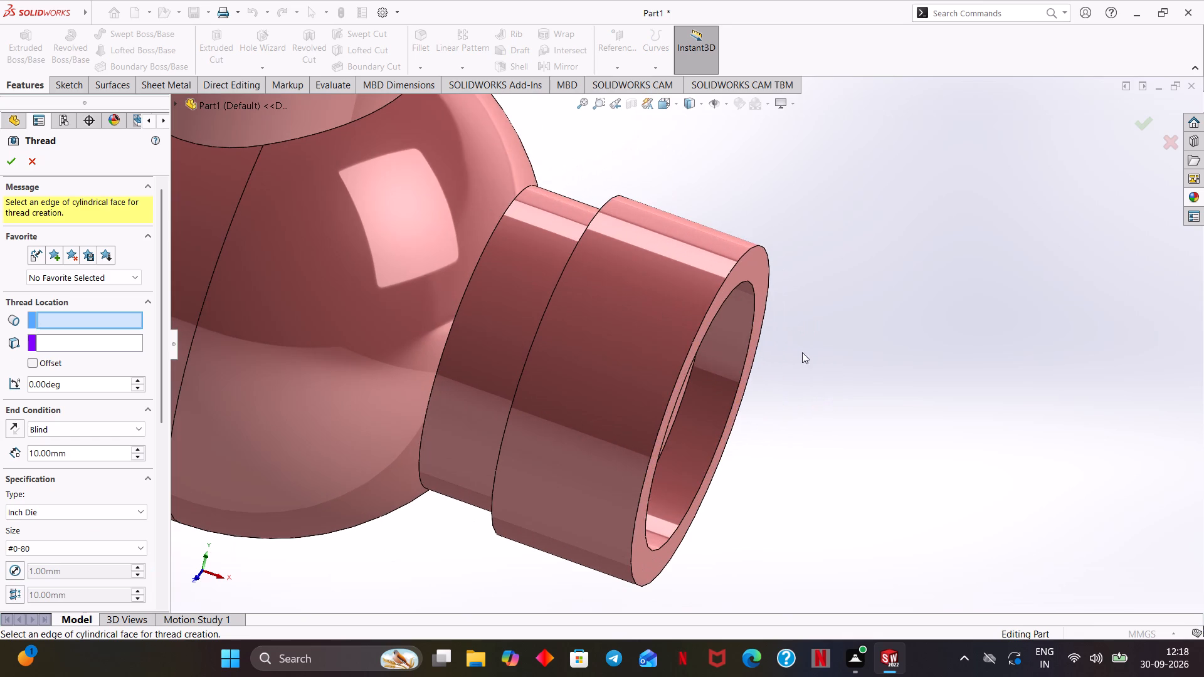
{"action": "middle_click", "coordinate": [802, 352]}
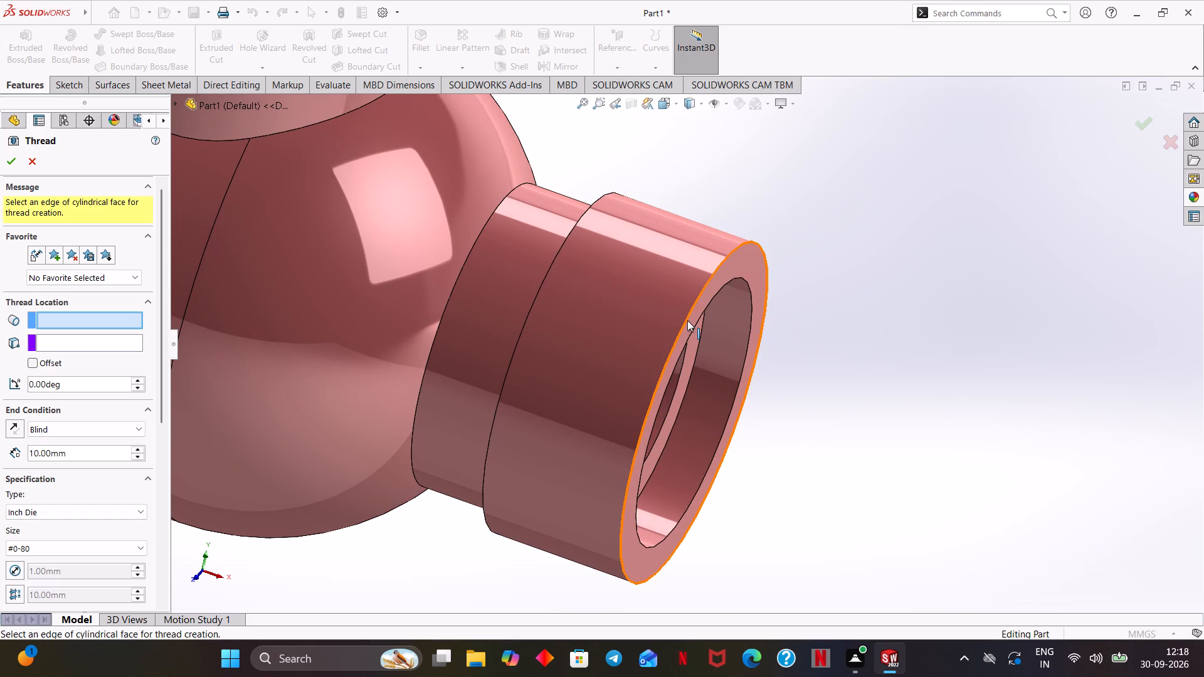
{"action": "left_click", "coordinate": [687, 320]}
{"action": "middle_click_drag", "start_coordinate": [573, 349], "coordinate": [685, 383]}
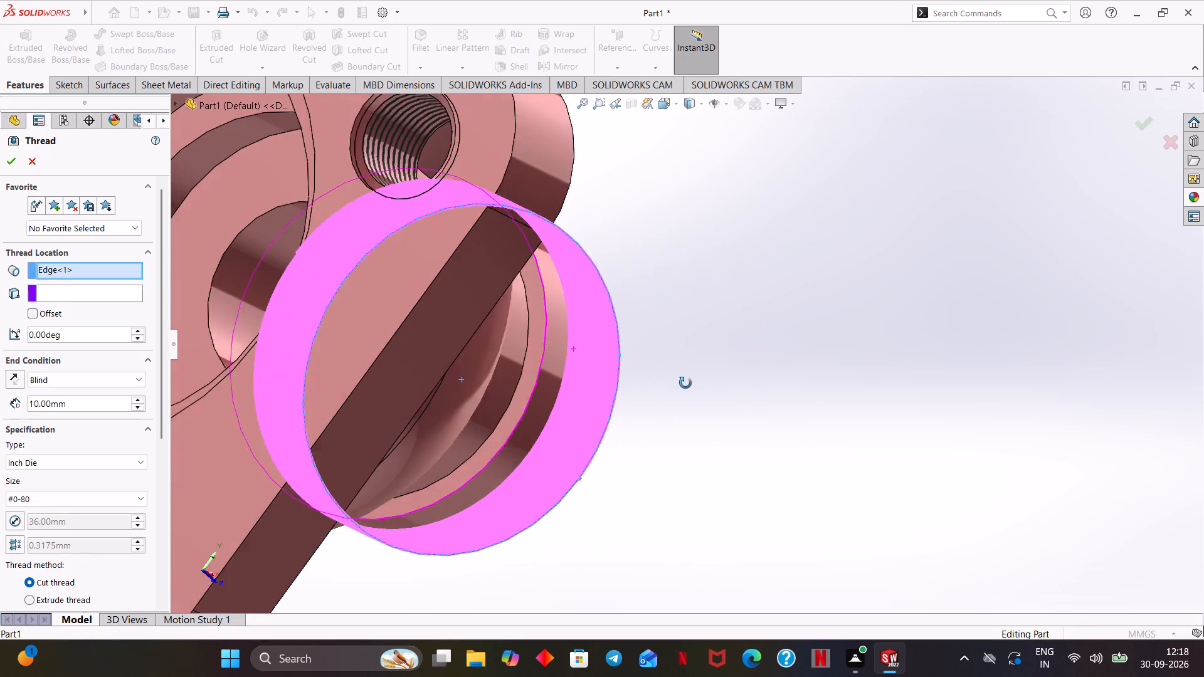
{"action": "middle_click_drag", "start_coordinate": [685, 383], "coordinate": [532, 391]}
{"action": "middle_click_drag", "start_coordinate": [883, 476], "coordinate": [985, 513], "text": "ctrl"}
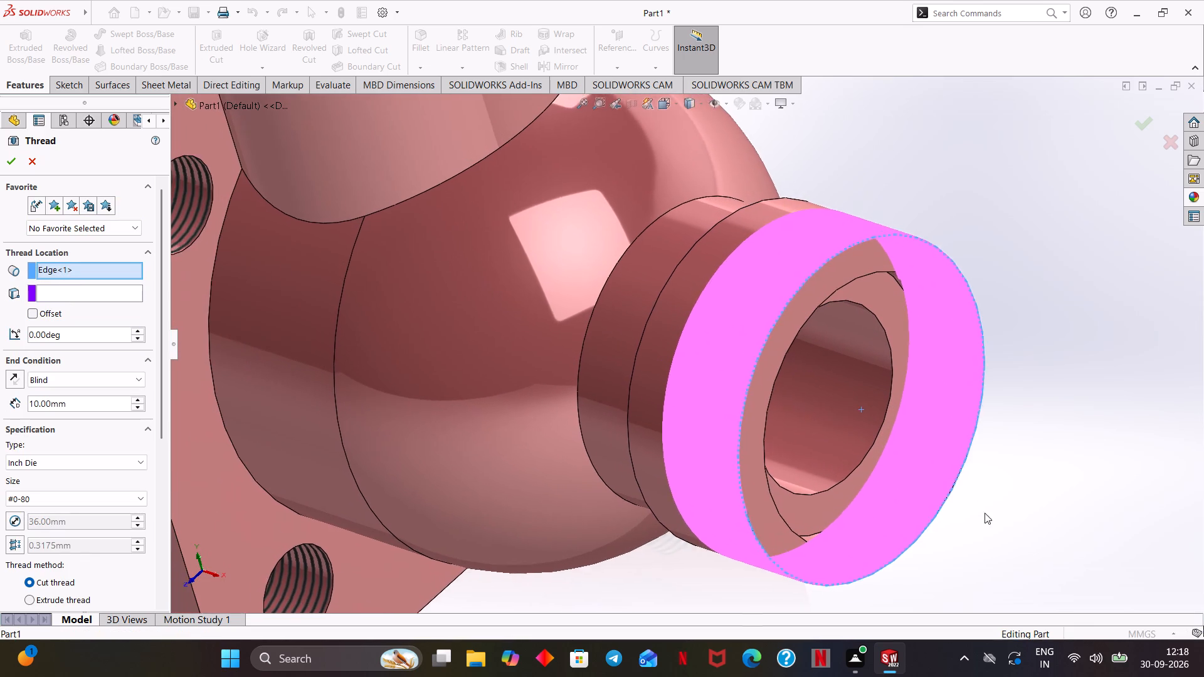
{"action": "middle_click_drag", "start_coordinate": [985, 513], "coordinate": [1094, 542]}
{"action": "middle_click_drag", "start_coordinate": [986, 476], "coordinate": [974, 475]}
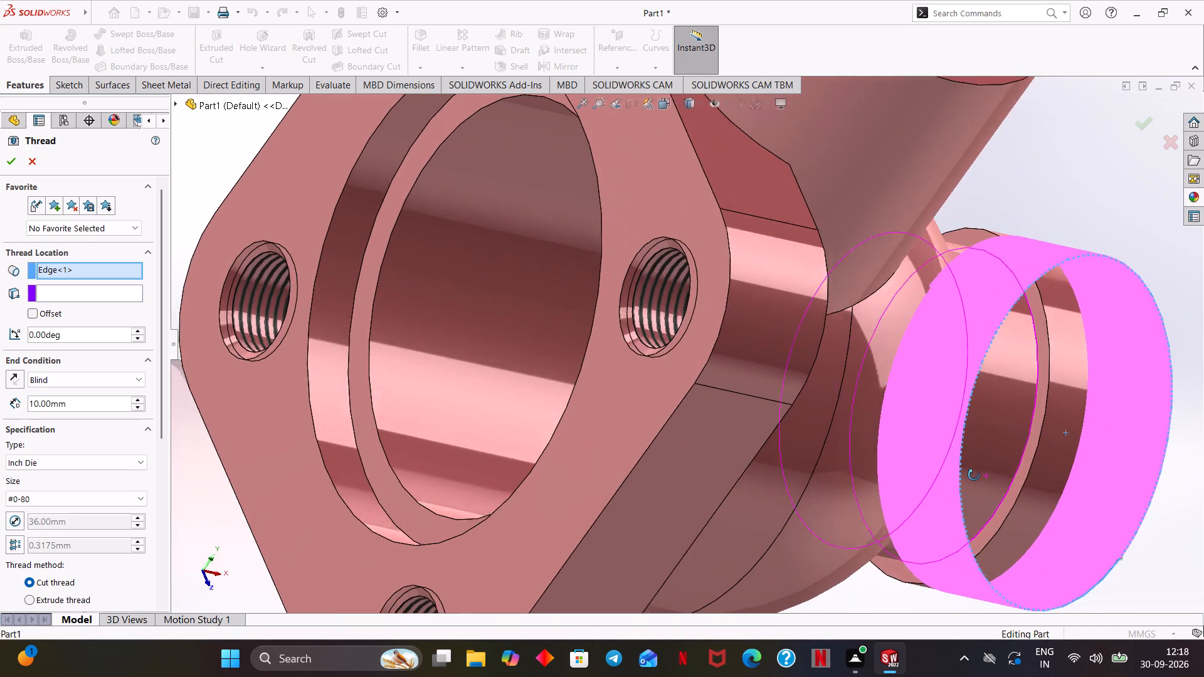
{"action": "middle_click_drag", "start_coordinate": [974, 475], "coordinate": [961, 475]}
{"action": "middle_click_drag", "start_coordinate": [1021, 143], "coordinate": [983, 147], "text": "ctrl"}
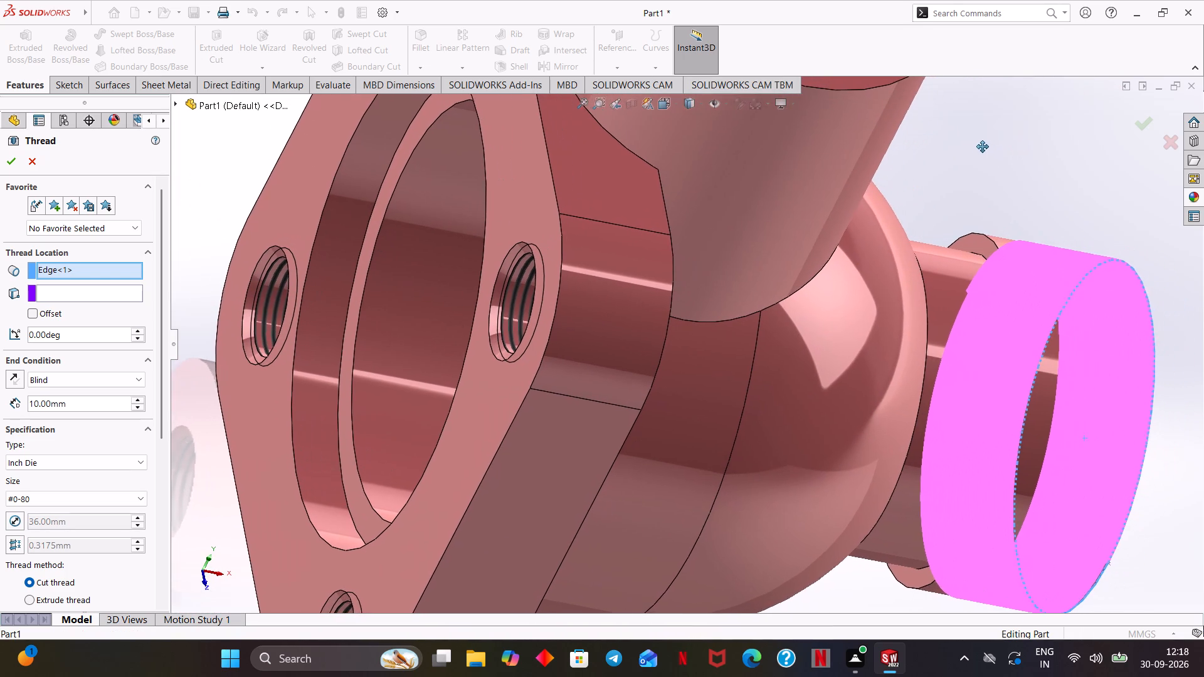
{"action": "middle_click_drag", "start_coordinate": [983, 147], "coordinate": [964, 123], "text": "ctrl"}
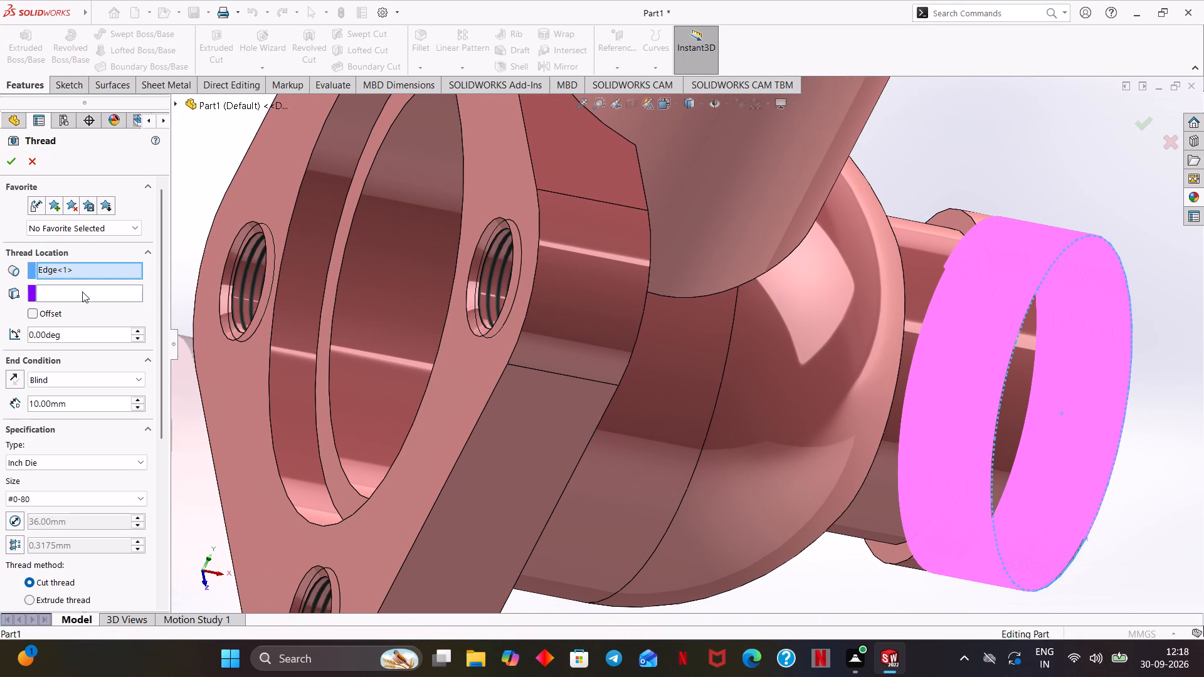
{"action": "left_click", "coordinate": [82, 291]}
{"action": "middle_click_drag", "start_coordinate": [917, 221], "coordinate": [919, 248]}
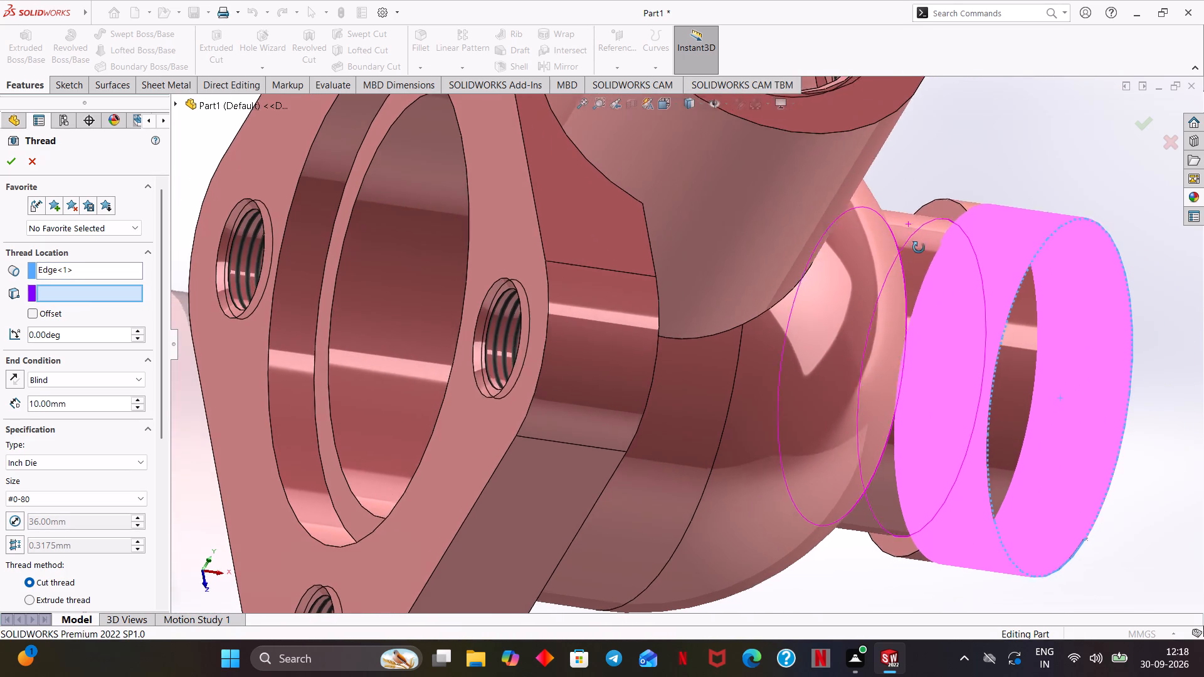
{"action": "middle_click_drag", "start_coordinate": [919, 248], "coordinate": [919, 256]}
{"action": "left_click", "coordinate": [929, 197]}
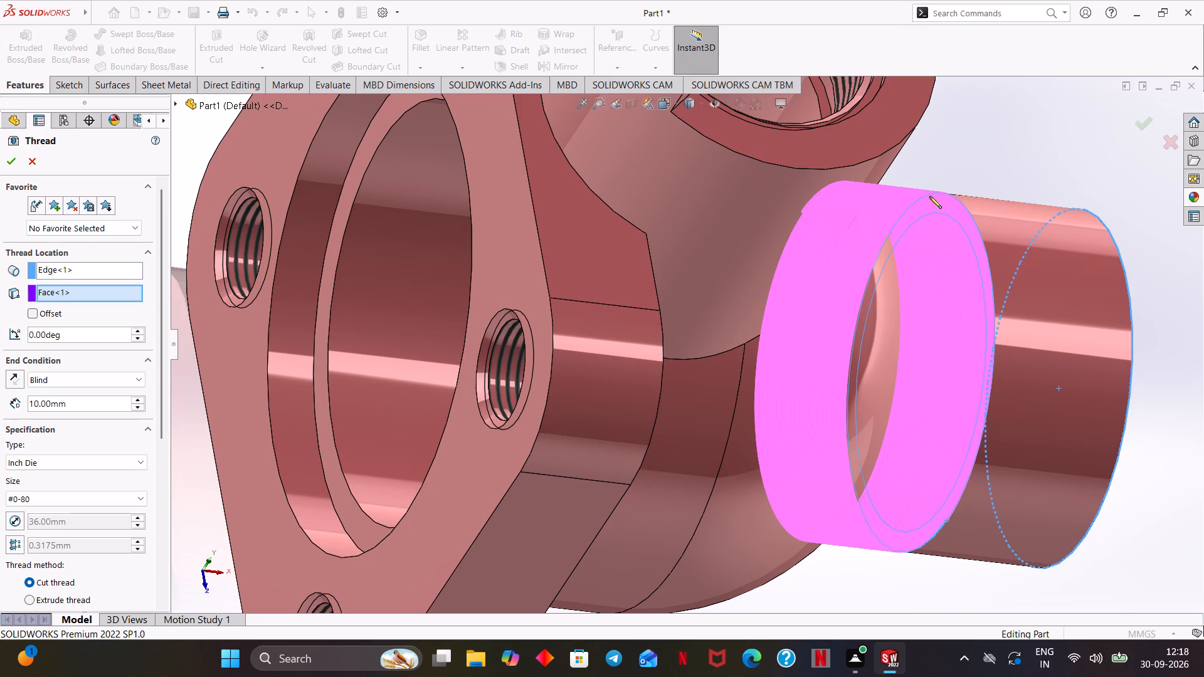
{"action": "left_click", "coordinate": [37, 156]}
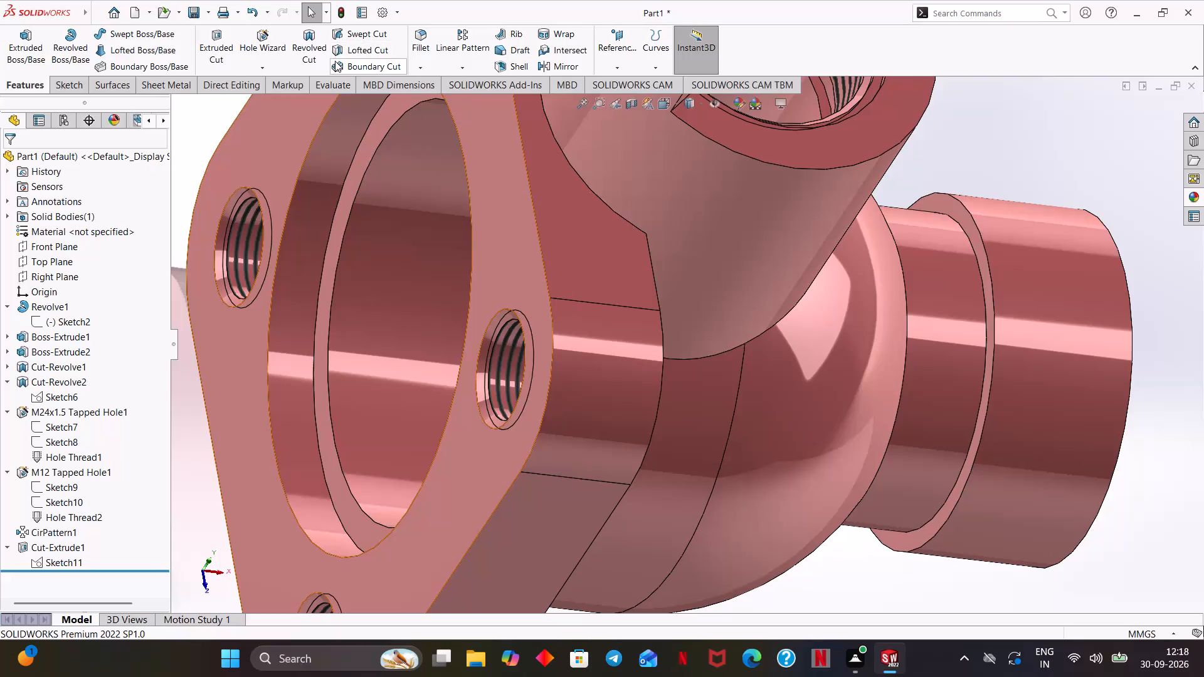
Start a Thread feature on the outlet's outer end edge, ending up to the collar's back shoulder face.
{"action": "left_click", "coordinate": [272, 70]}
{"action": "left_click", "coordinate": [262, 113]}
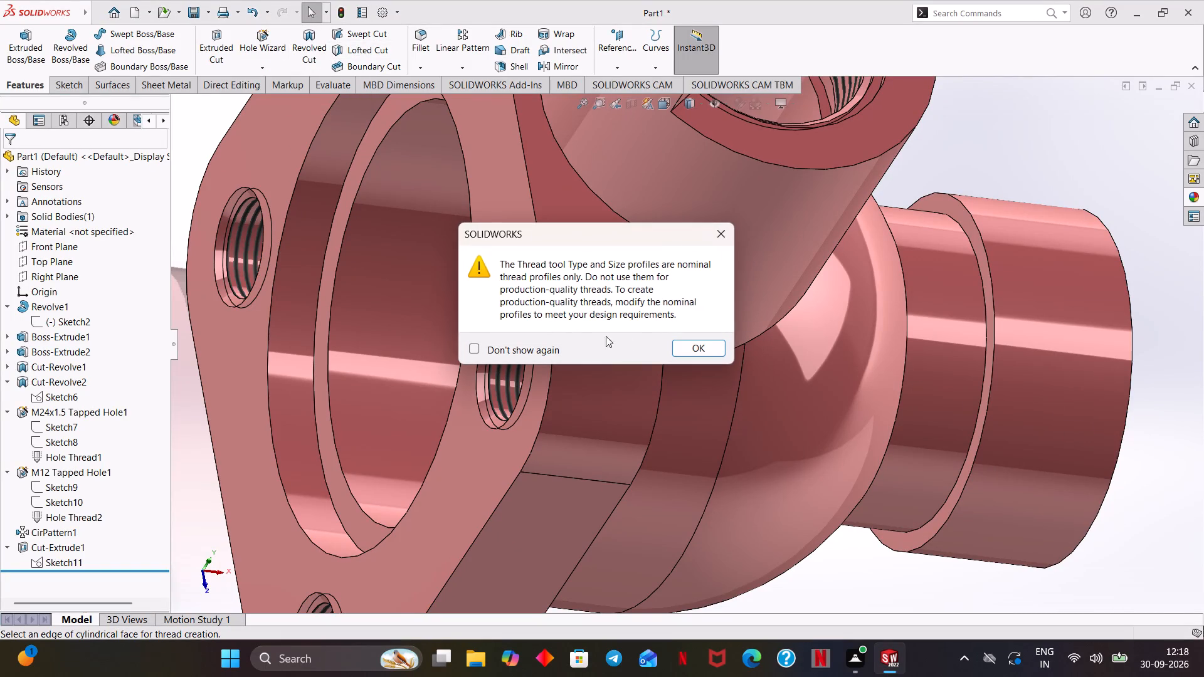
{"action": "left_click", "coordinate": [704, 345]}
{"action": "middle_click_drag", "start_coordinate": [988, 396], "coordinate": [894, 399]}
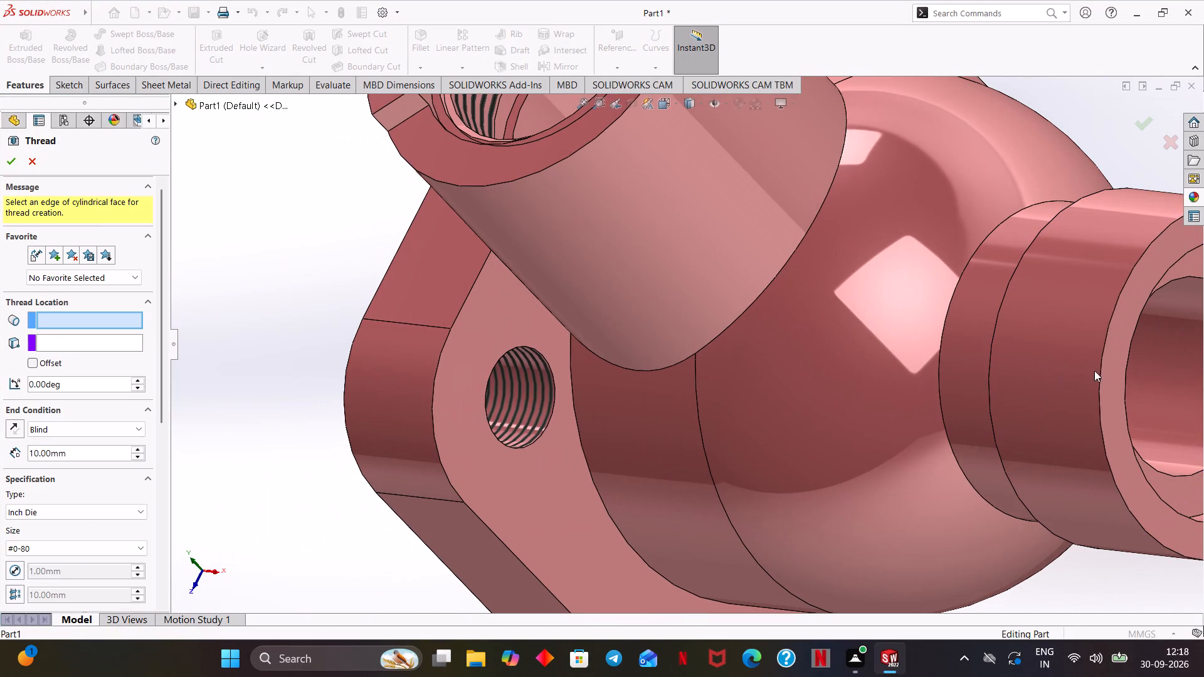
{"action": "left_click", "coordinate": [1101, 358]}
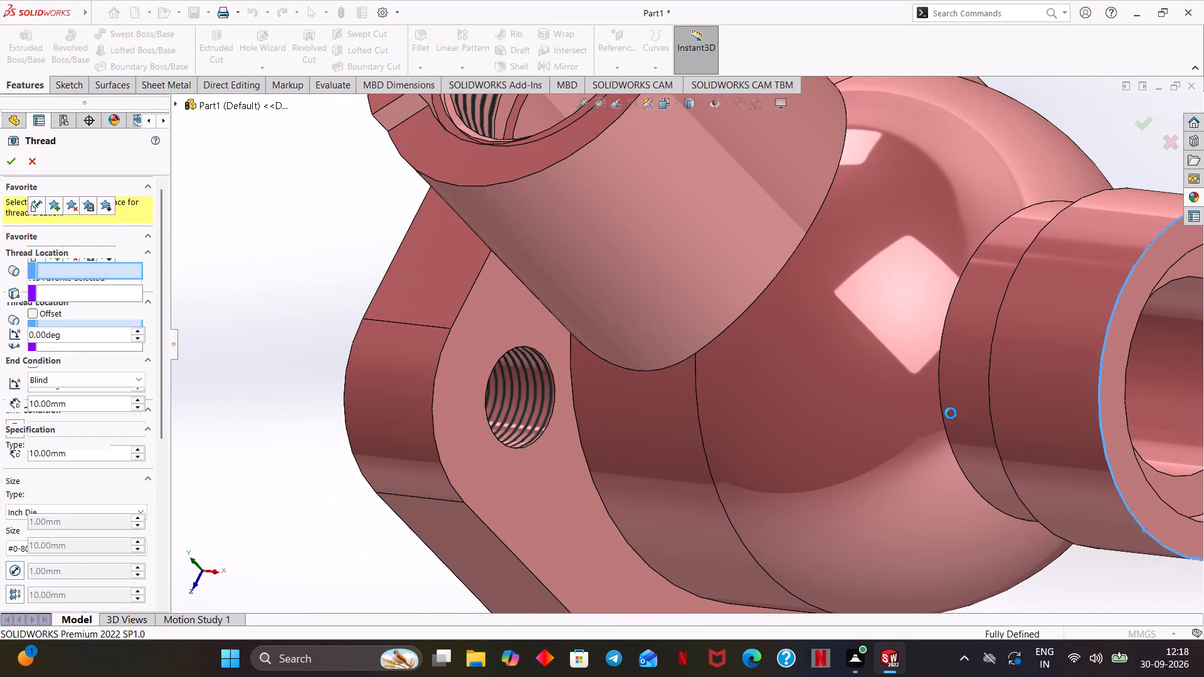
{"action": "middle_click_drag", "start_coordinate": [941, 416], "coordinate": [1048, 391]}
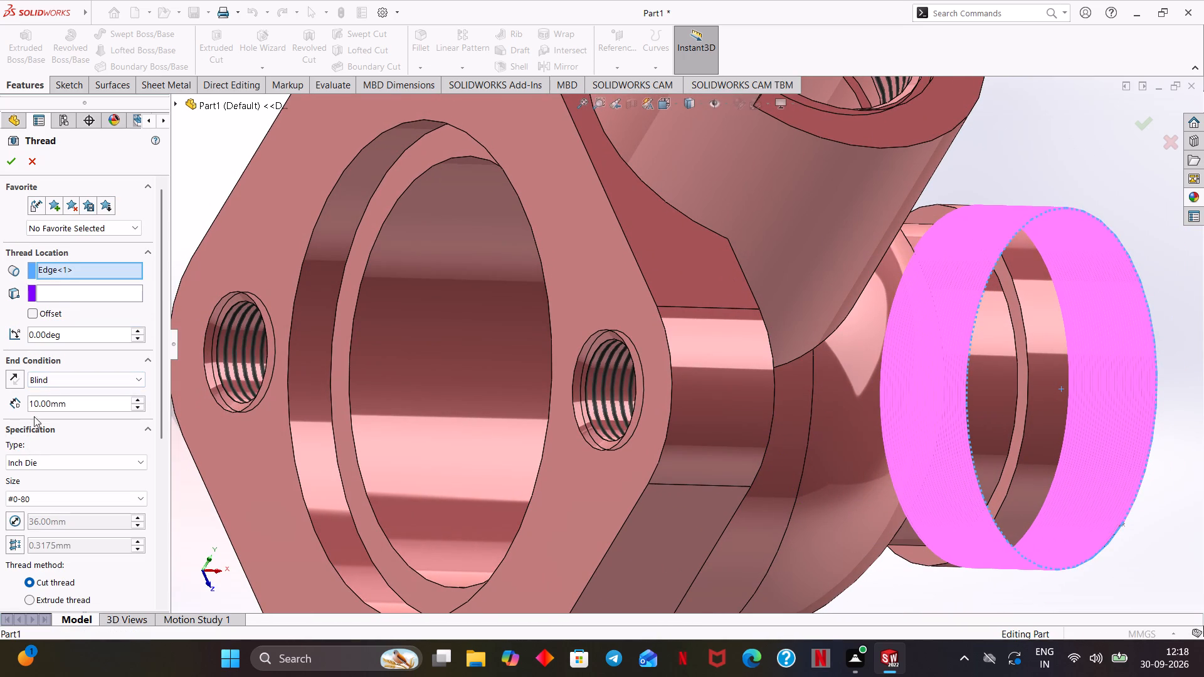
{"action": "scroll", "coordinate": [53, 379], "scroll_direction": "down", "scroll_amount": 1}
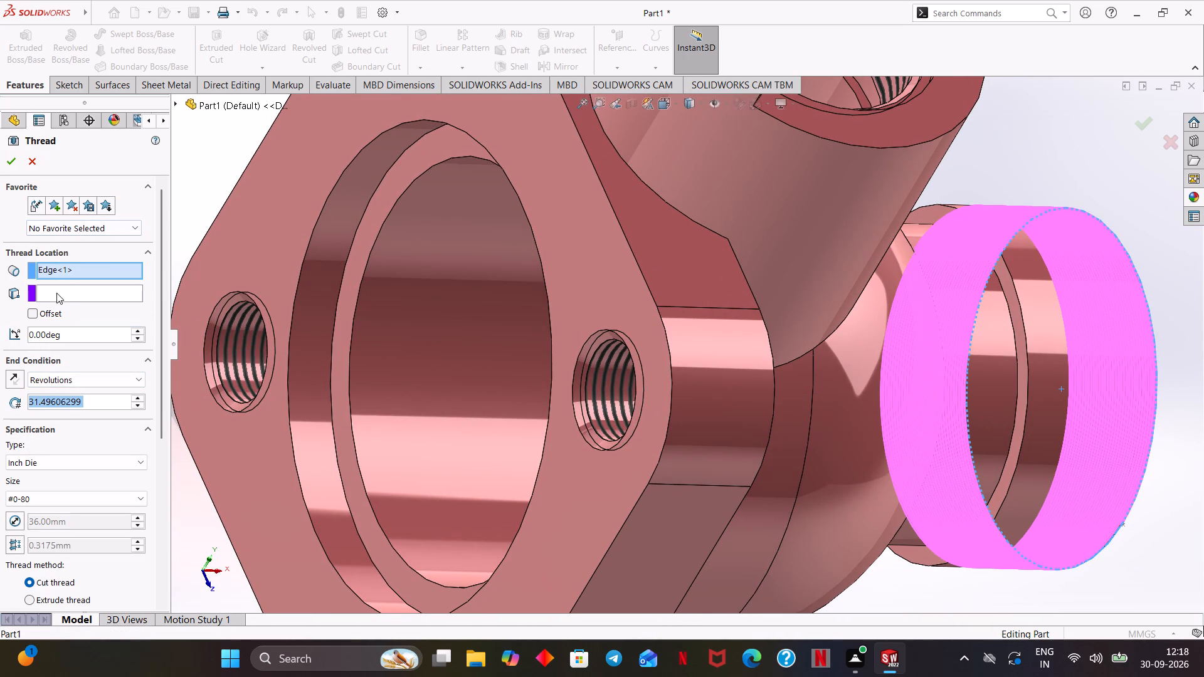
{"action": "left_click", "coordinate": [67, 376]}
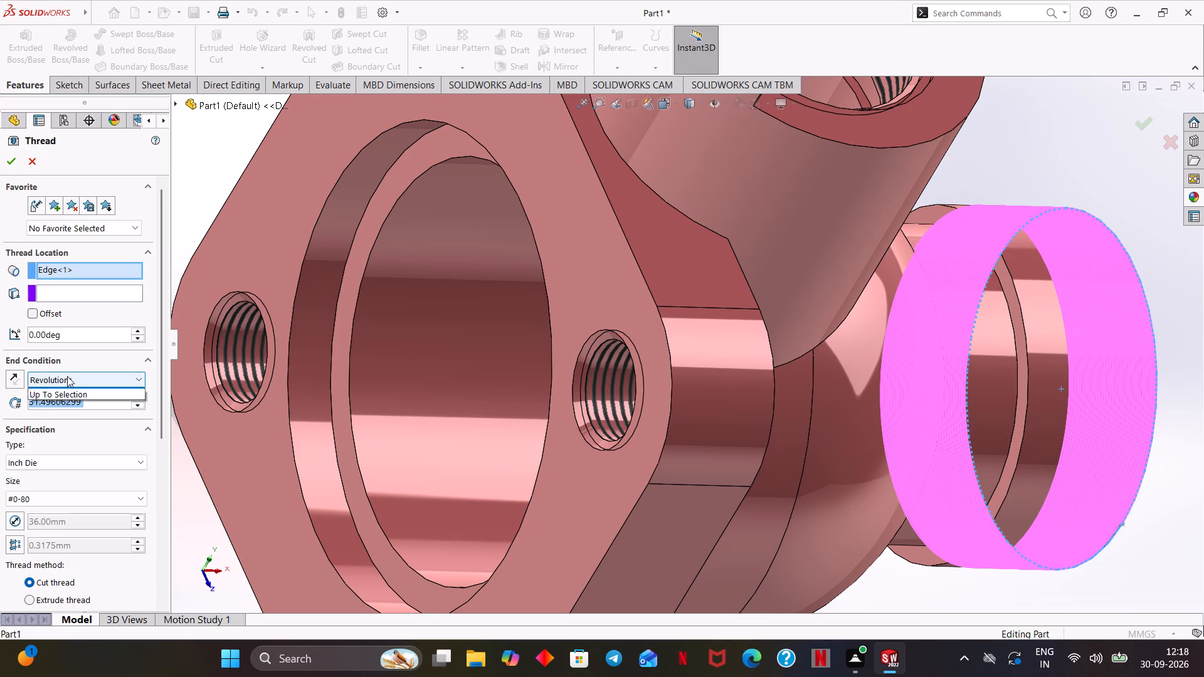
{"action": "left_click", "coordinate": [56, 414]}
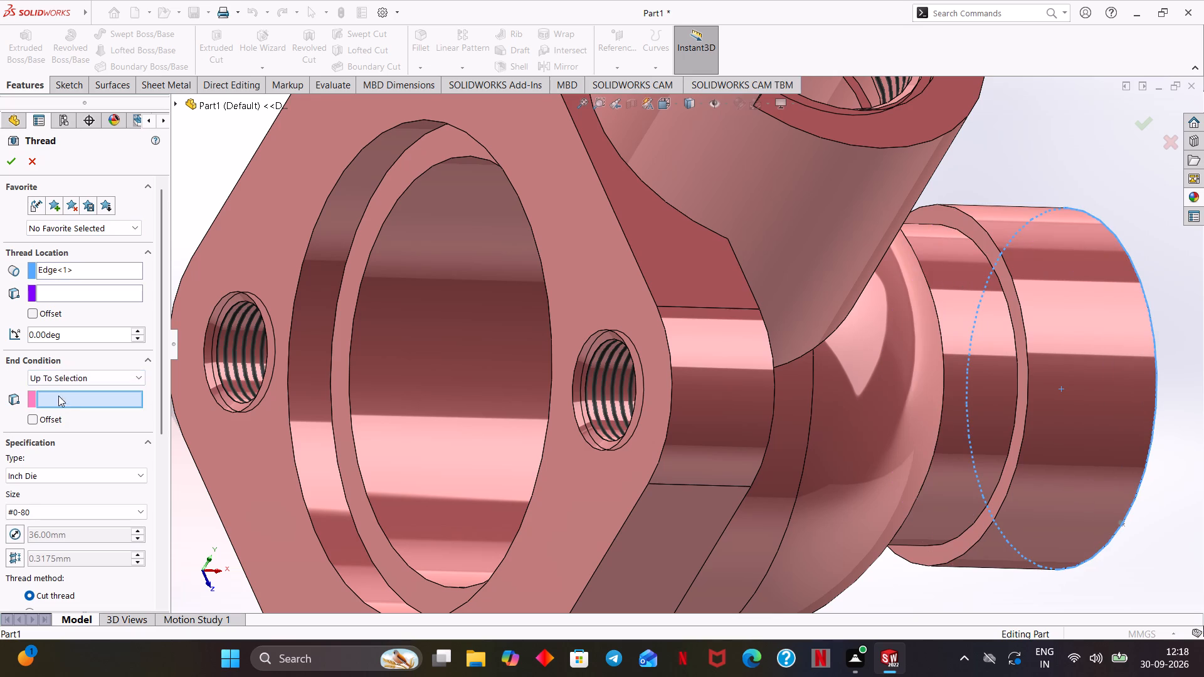
{"action": "left_click", "coordinate": [974, 231]}
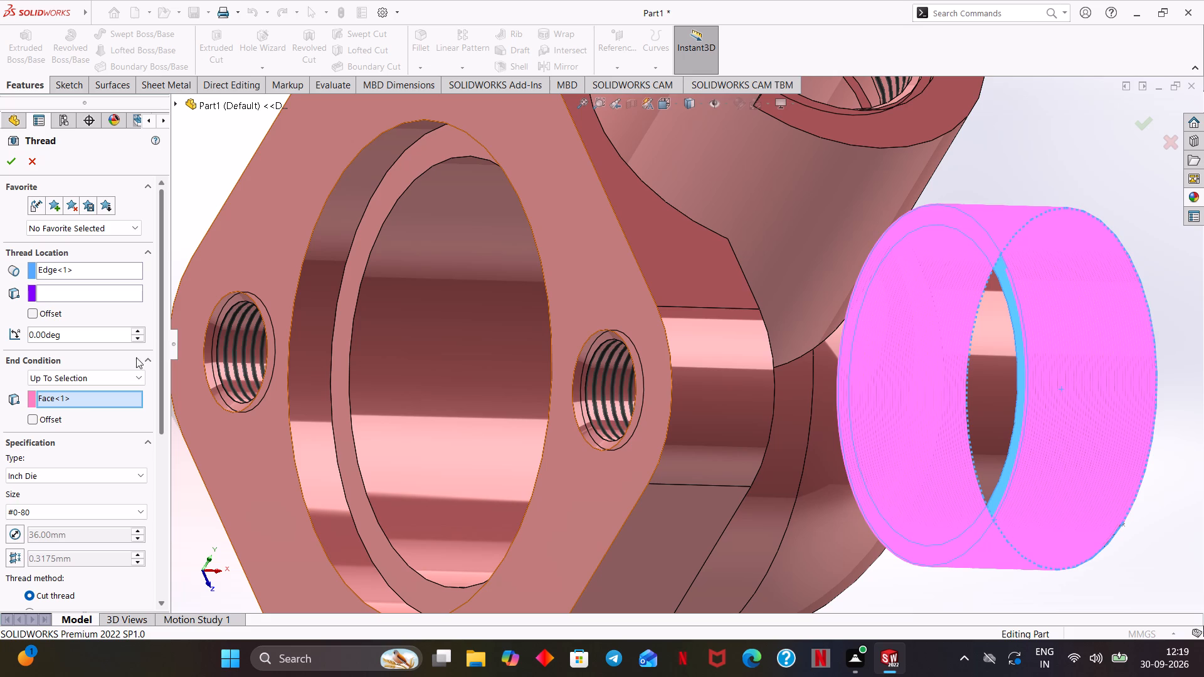
Offset both the thread's end condition and its start location by 3 mm.
{"action": "left_click", "coordinate": [31, 417]}
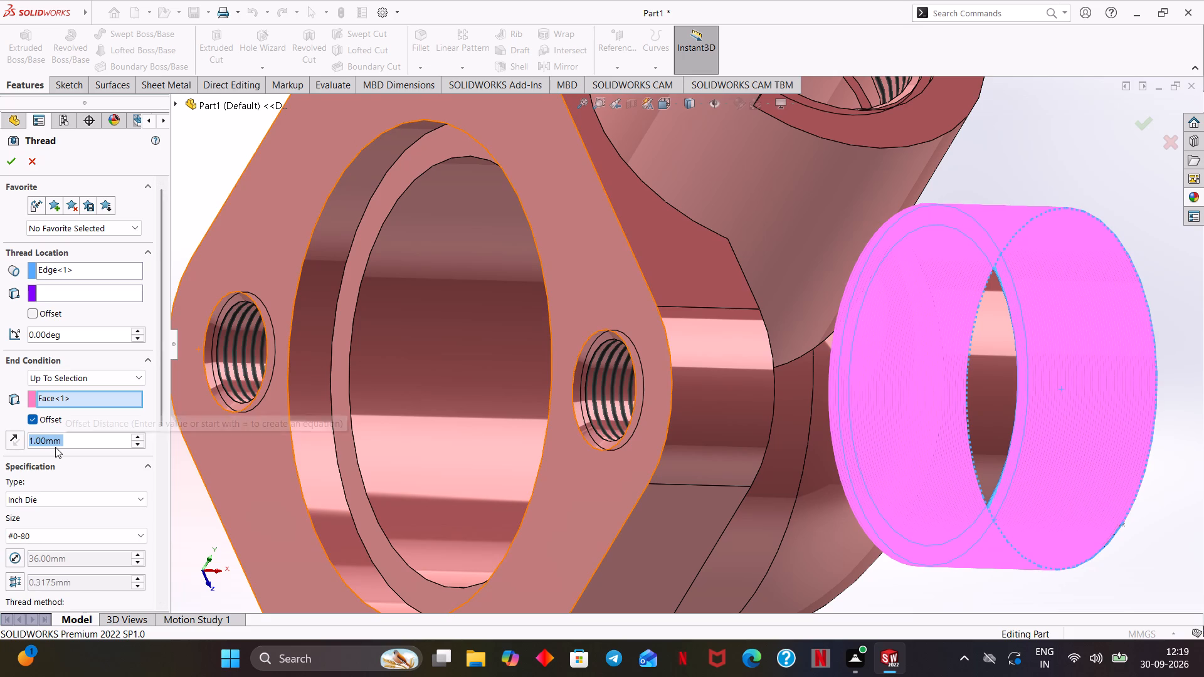
{"action": "key", "text": "3"}
{"action": "key", "text": "Return"}
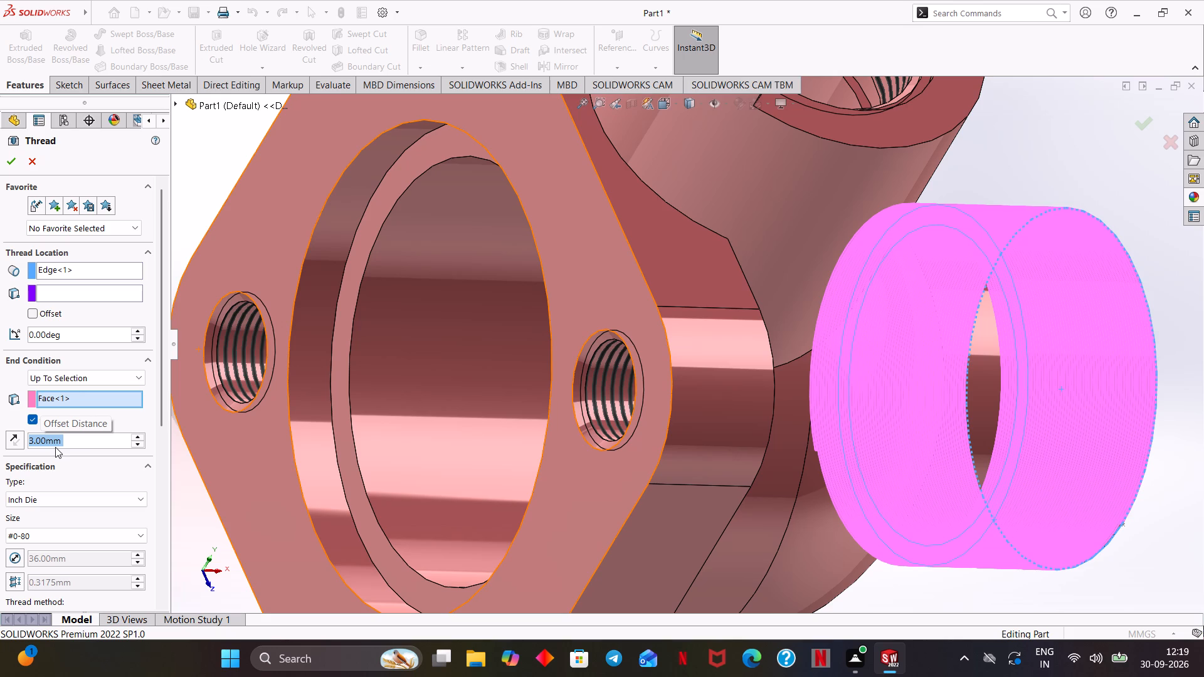
{"action": "left_click", "coordinate": [31, 317]}
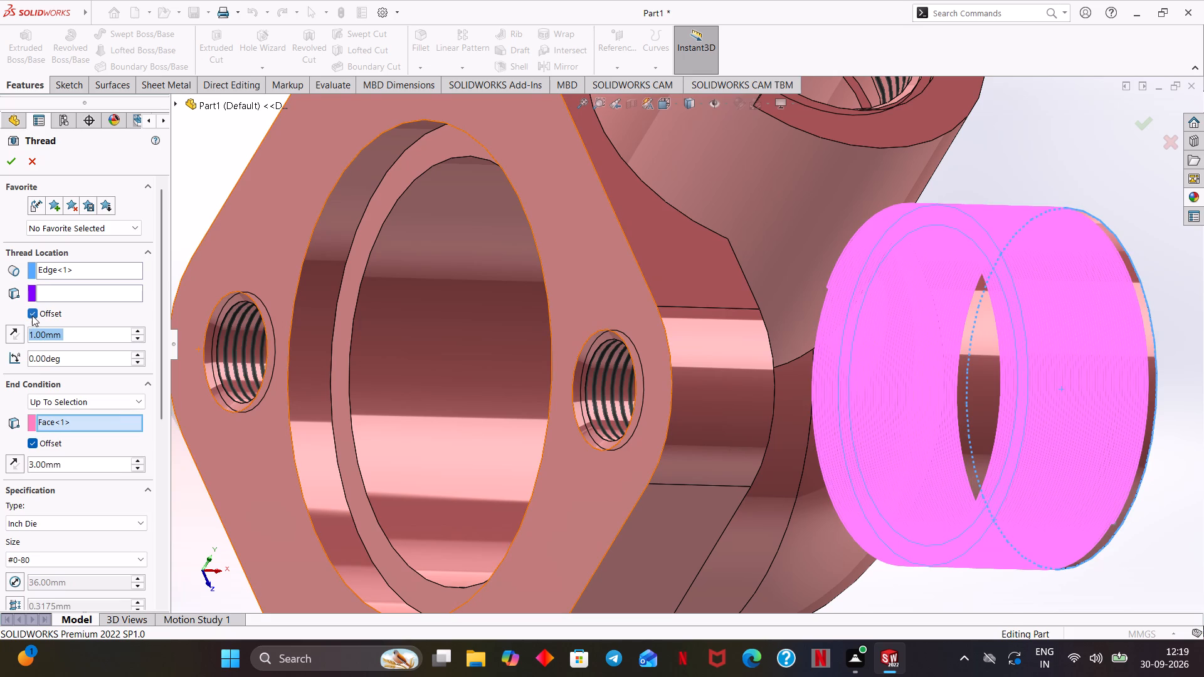
{"action": "key", "text": "3"}
{"action": "key", "text": "Return"}
{"action": "scroll", "coordinate": [107, 362], "scroll_direction": "down", "scroll_amount": 2}
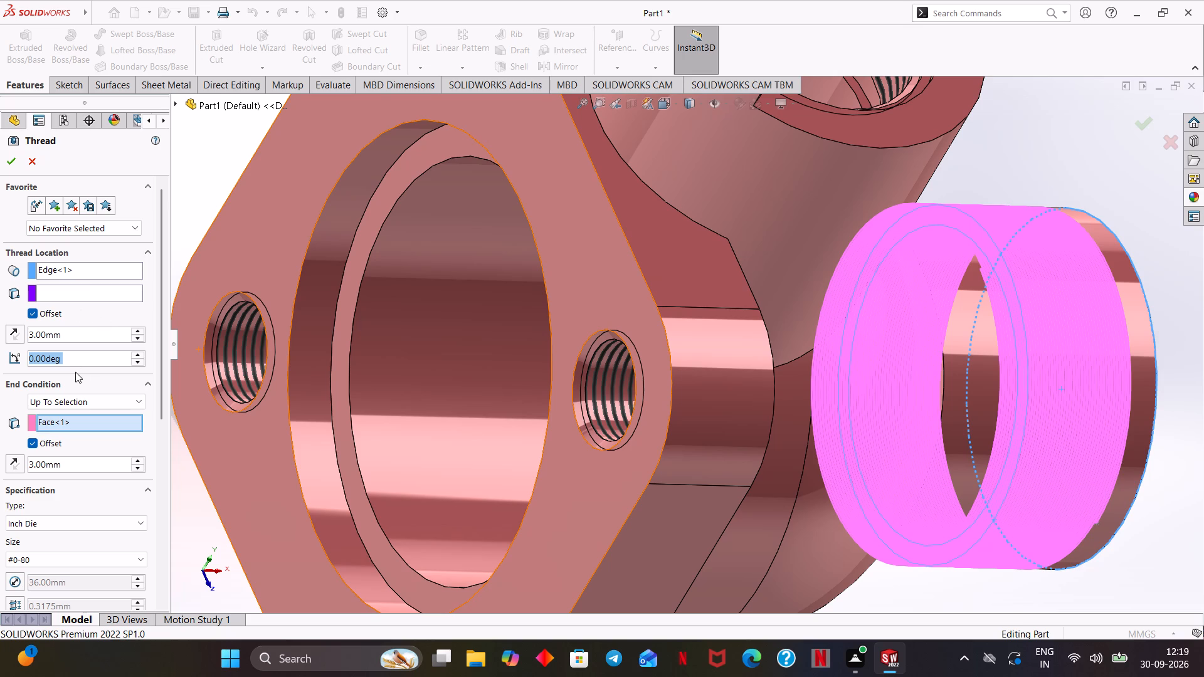
Specify the thread as Metric Die, size M36x2.0, keeping the start angle at 0°.
{"action": "scroll", "coordinate": [76, 377], "scroll_direction": "down", "scroll_amount": 1}
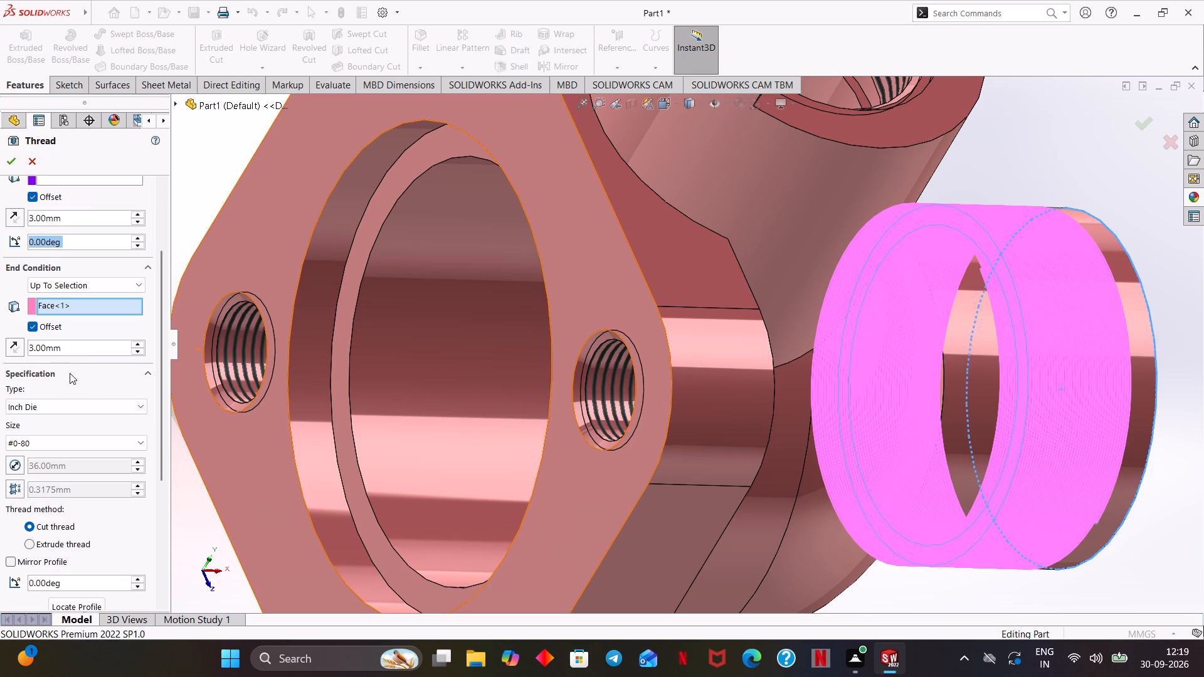
{"action": "left_click", "coordinate": [66, 410]}
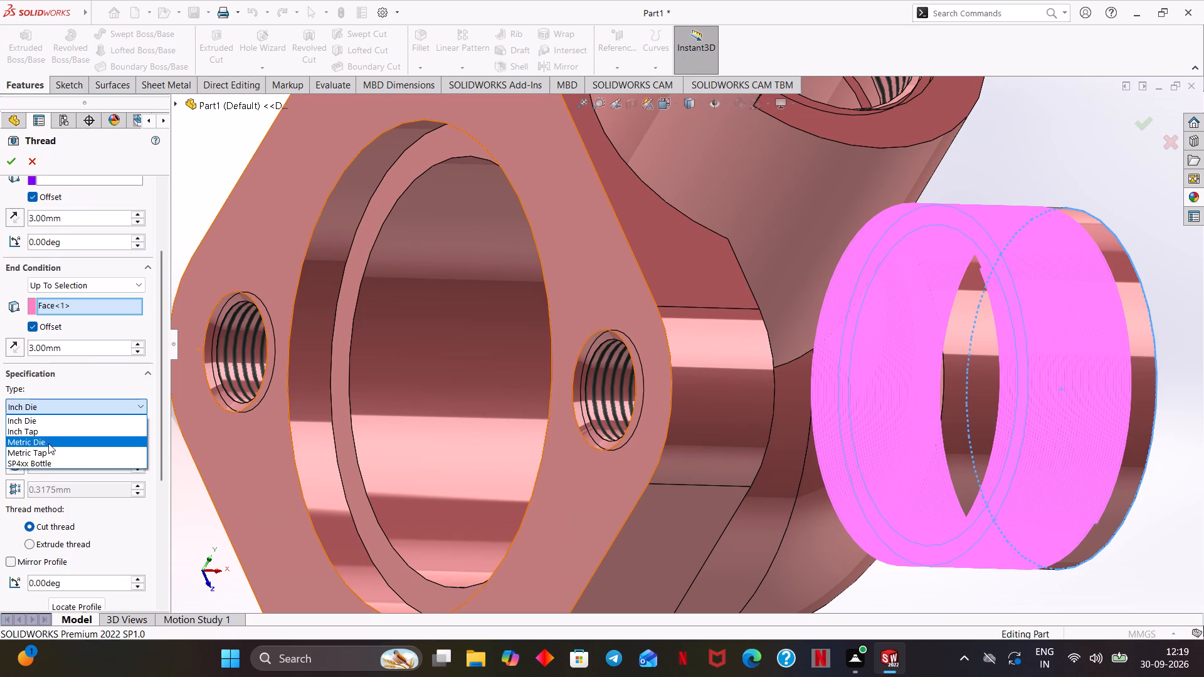
{"action": "left_click", "coordinate": [41, 441]}
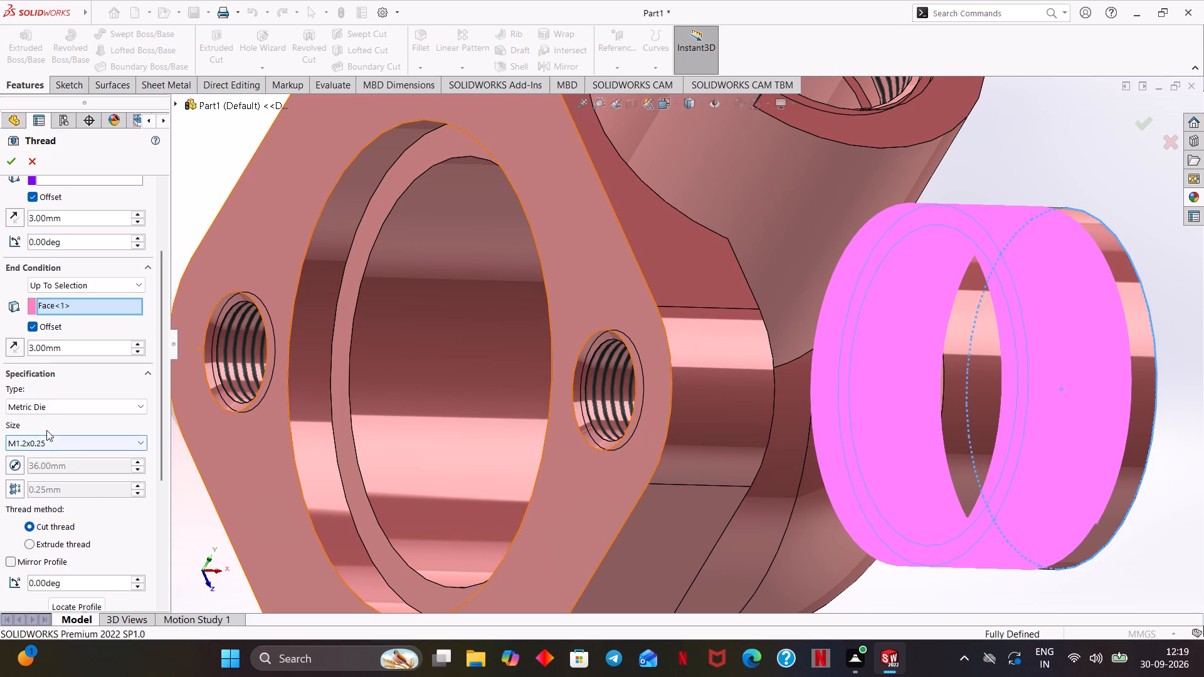
{"action": "scroll", "coordinate": [46, 430], "scroll_direction": "down", "scroll_amount": 1}
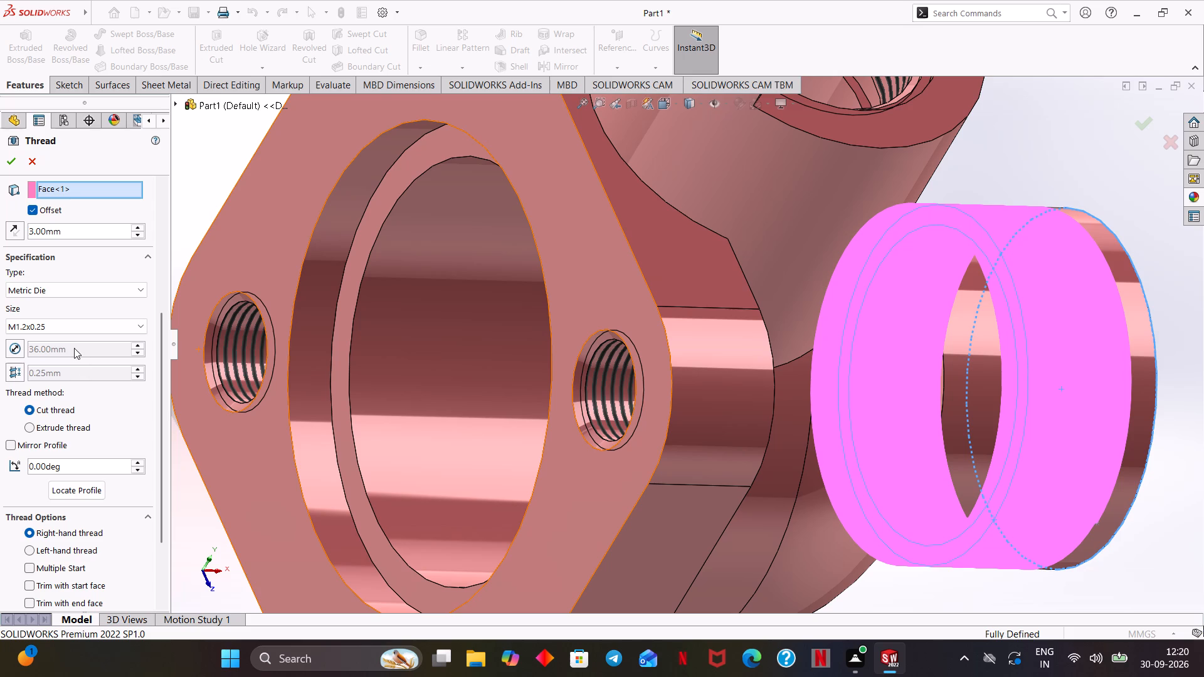
{"action": "left_click", "coordinate": [55, 323]}
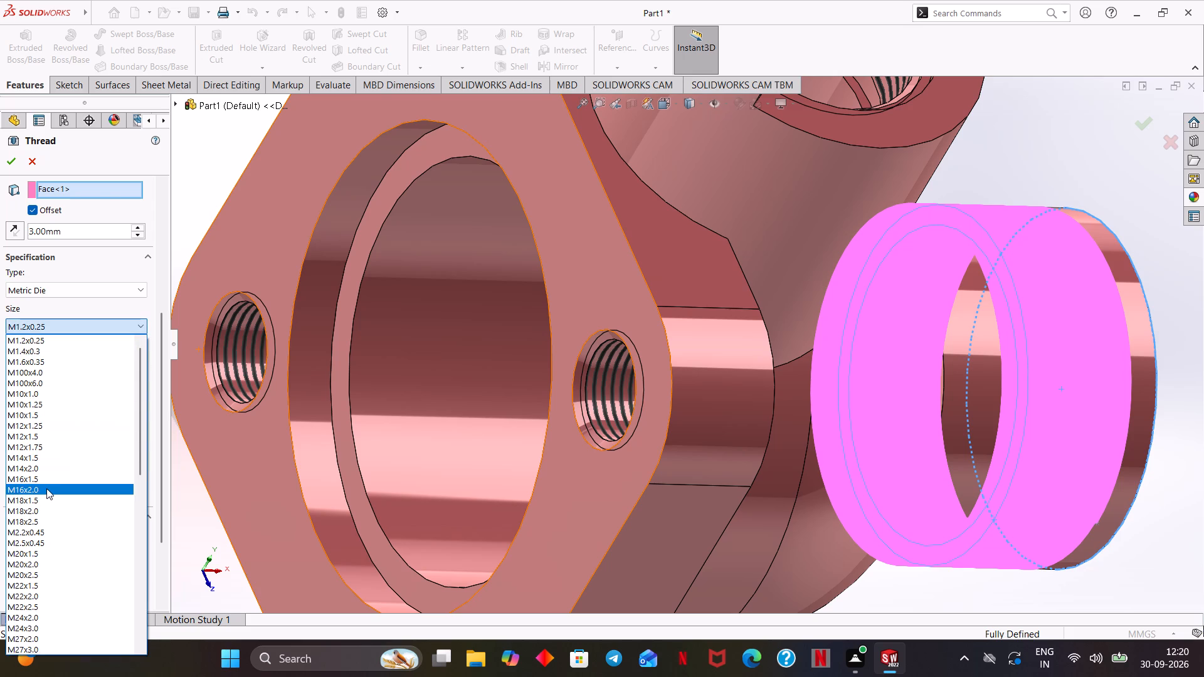
{"action": "scroll", "coordinate": [46, 488], "scroll_direction": "down", "scroll_amount": 12}
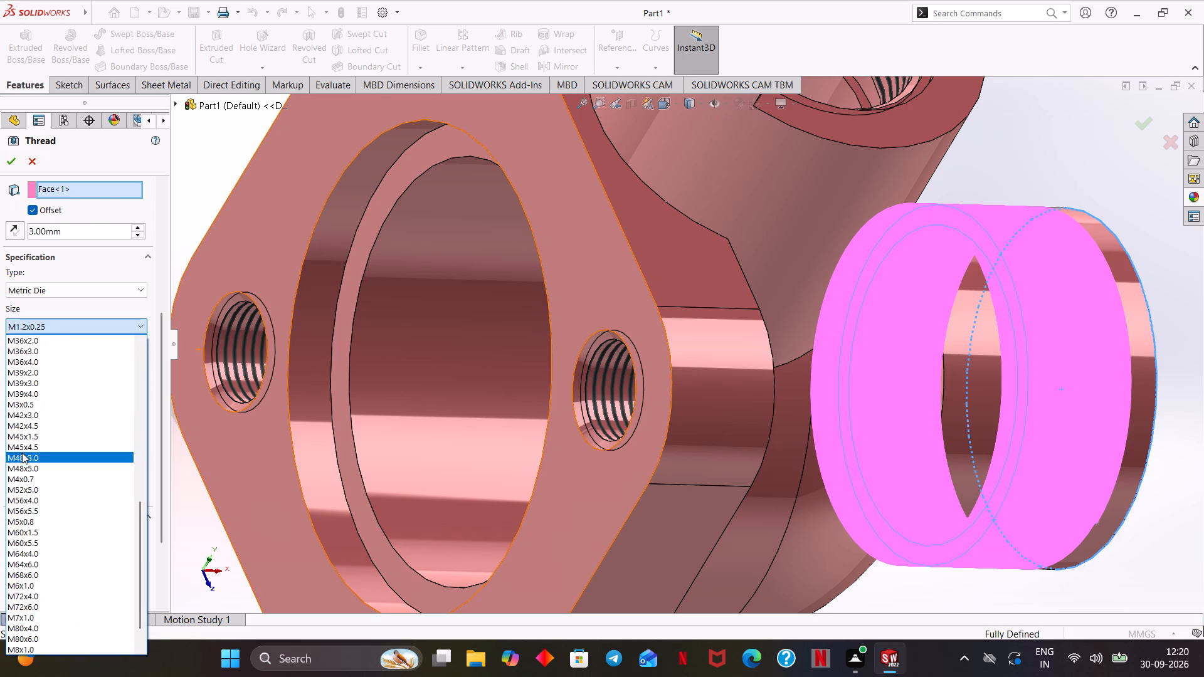
{"action": "scroll", "coordinate": [27, 408], "scroll_direction": "up", "scroll_amount": 1}
{"action": "left_click", "coordinate": [34, 372]}
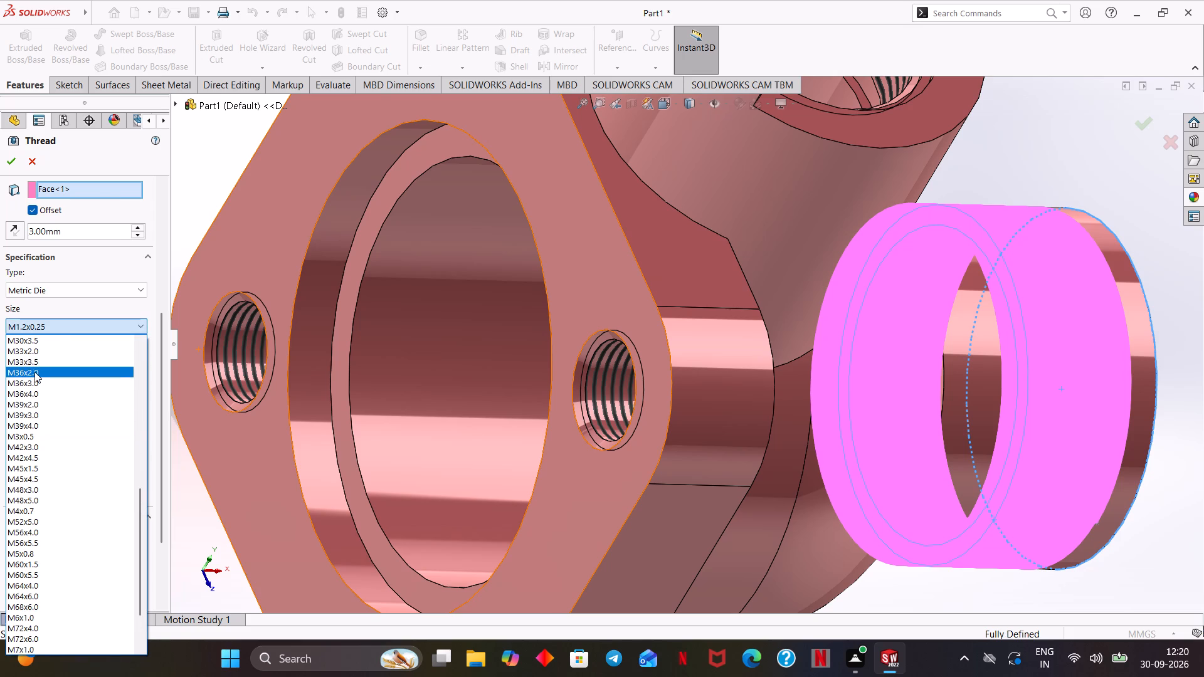
{"action": "scroll", "coordinate": [19, 236], "scroll_direction": "up", "scroll_amount": 3}
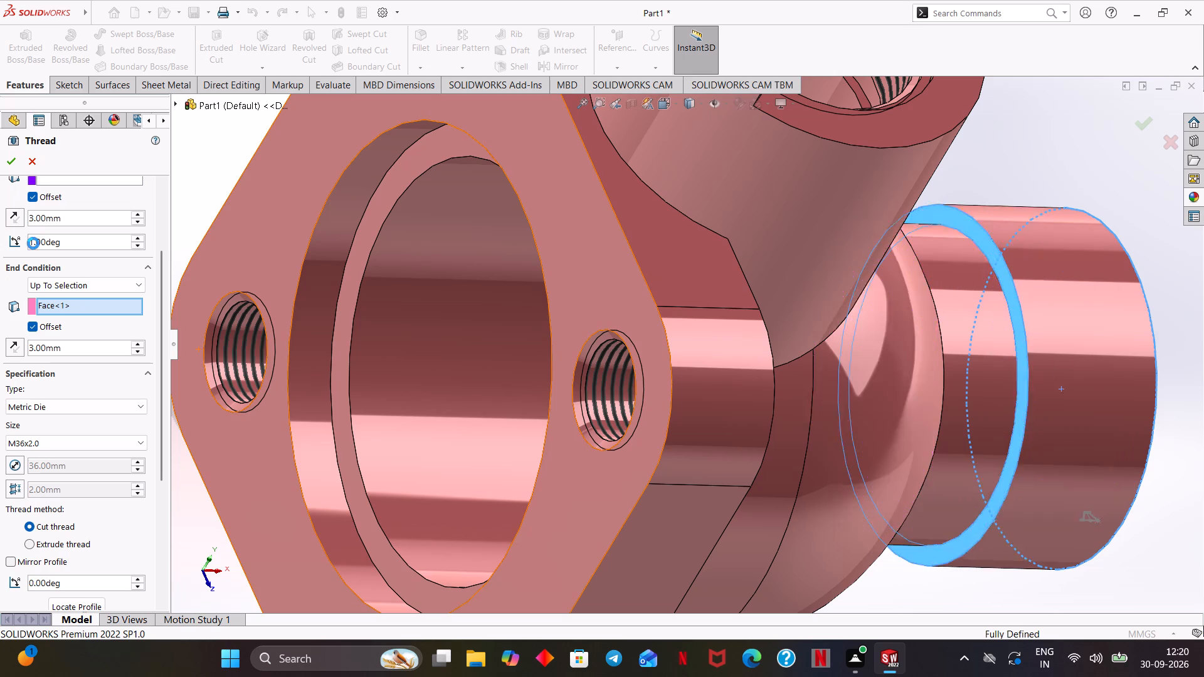
{"action": "left_click", "coordinate": [140, 242]}
{"action": "left_click", "coordinate": [141, 242]}
{"action": "scroll", "coordinate": [127, 202], "scroll_direction": "up", "scroll_amount": 1}
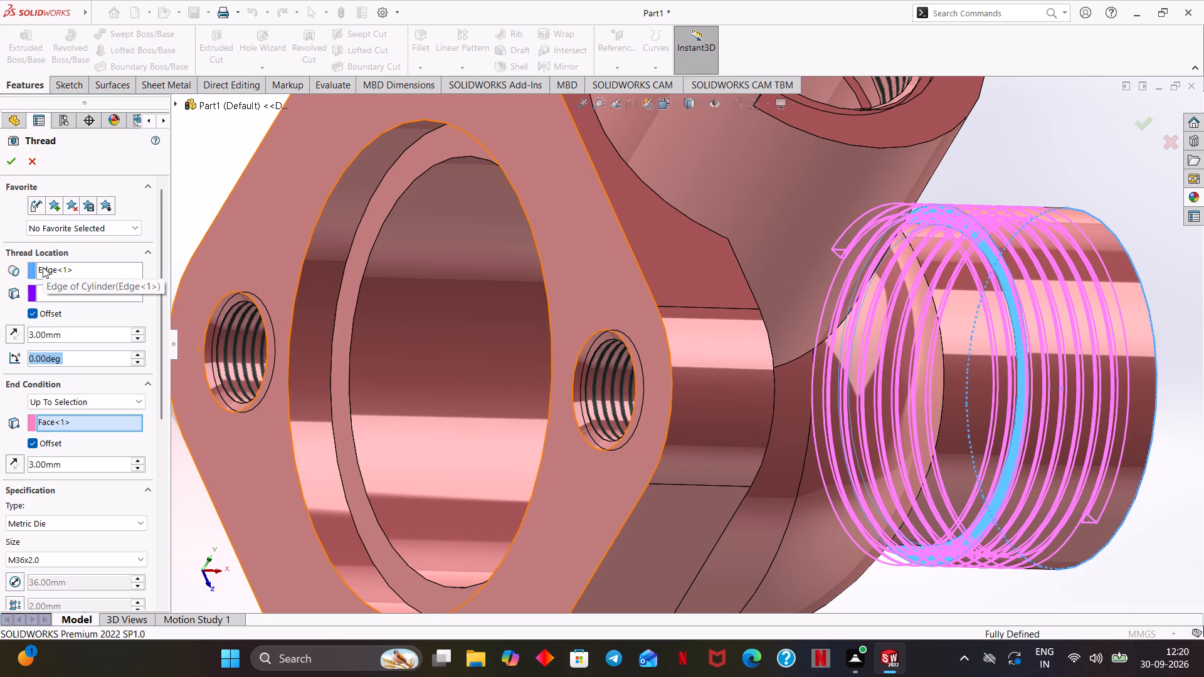
Reverse the 3 mm start offset so the thread begins beyond the outlet's end face, and check the preview from below.
{"action": "left_click", "coordinate": [10, 329]}
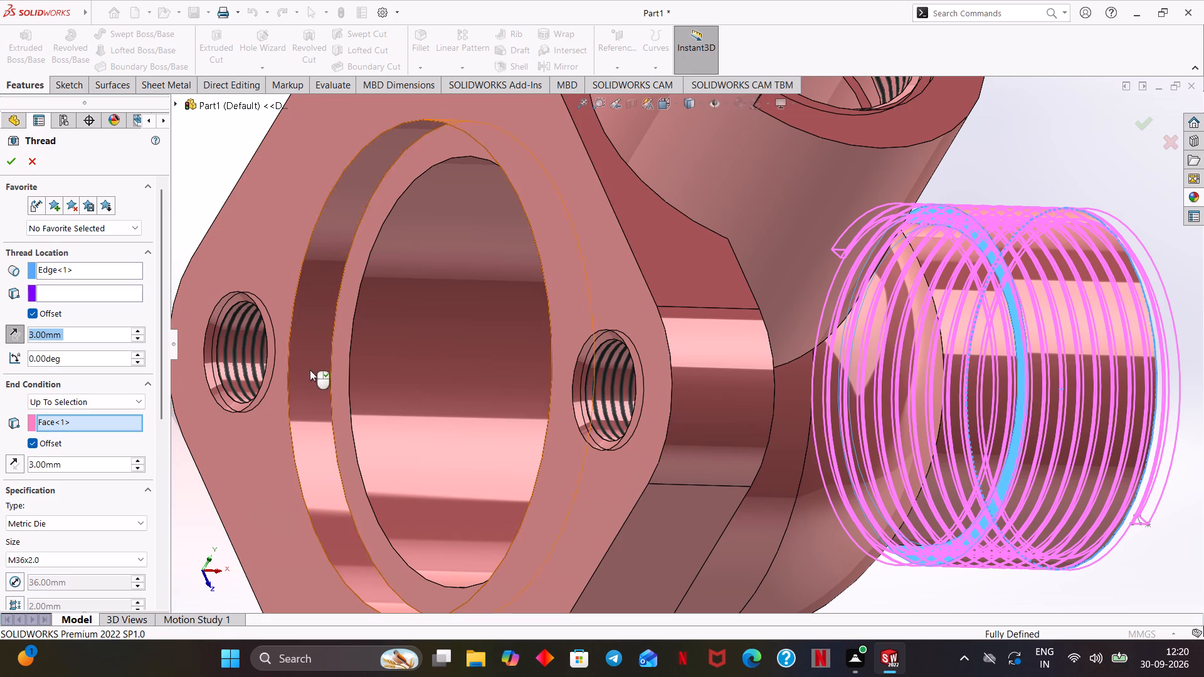
{"action": "key", "text": "ctrl+8"}
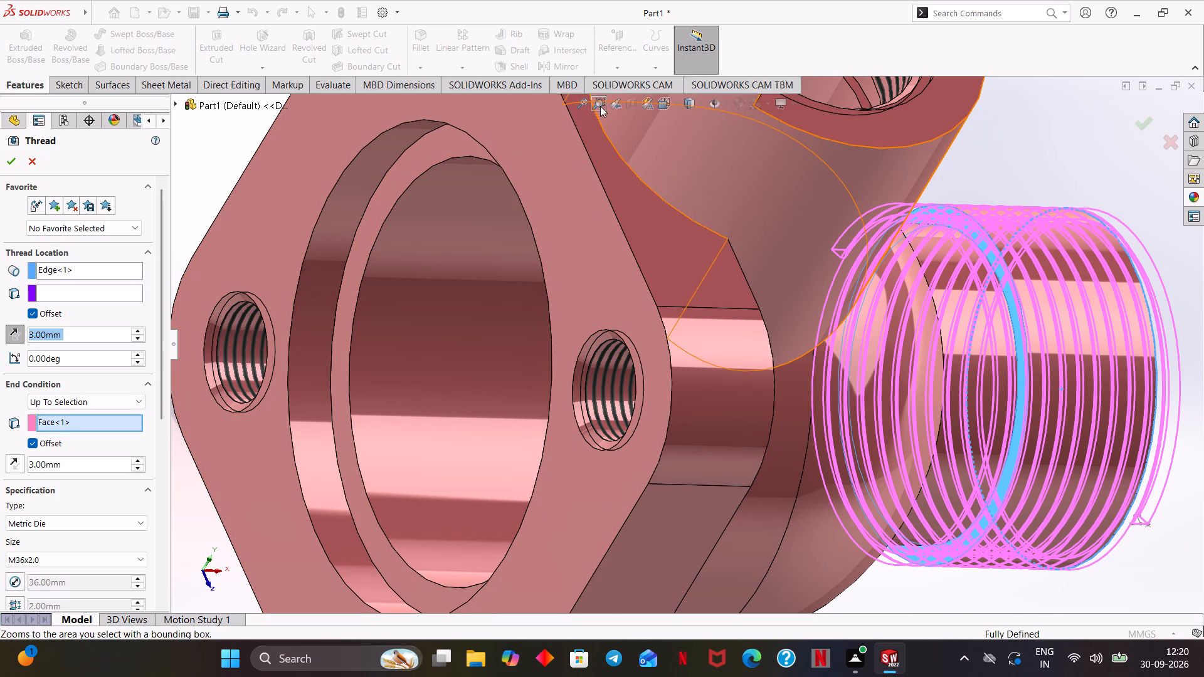
{"action": "left_click", "coordinate": [665, 105]}
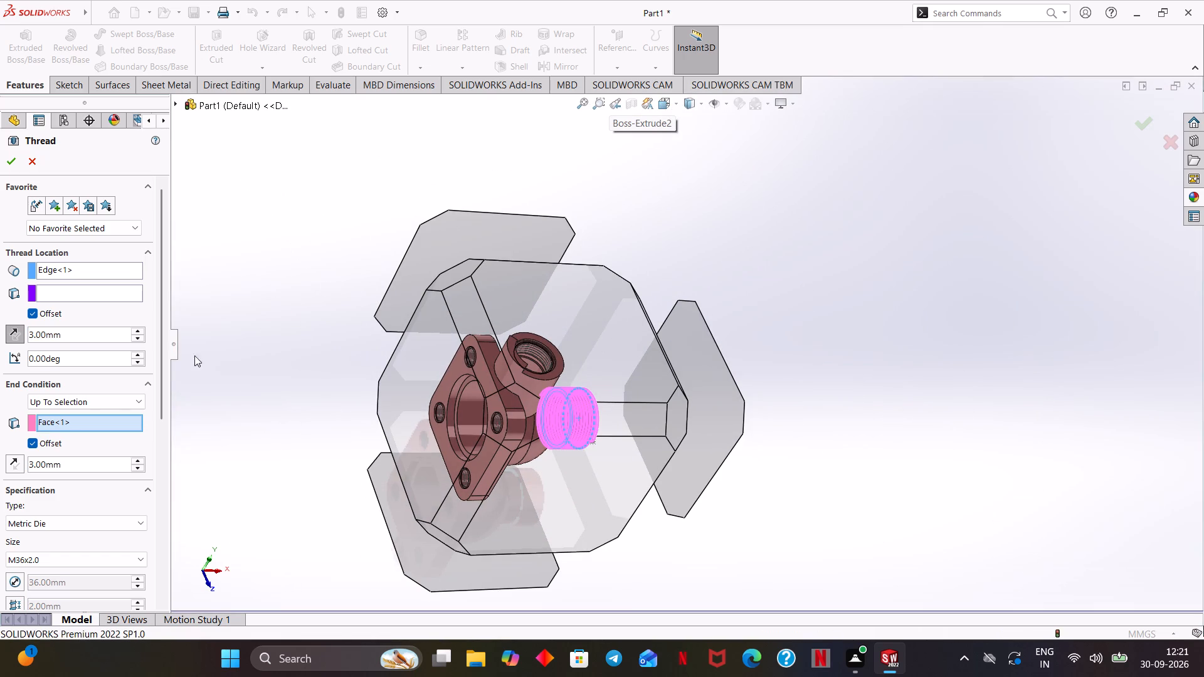
{"action": "key", "text": "ctrl+8"}
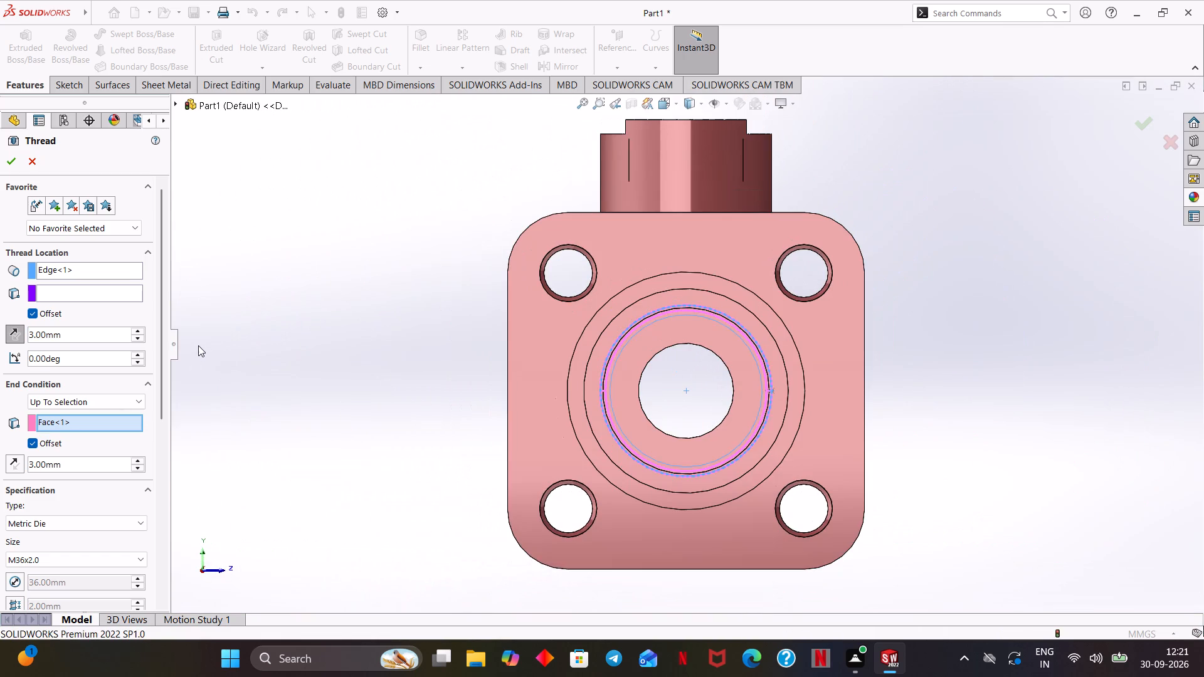
{"action": "key", "text": "ctrl+8"}
{"action": "key", "text": "ctrl+8"}
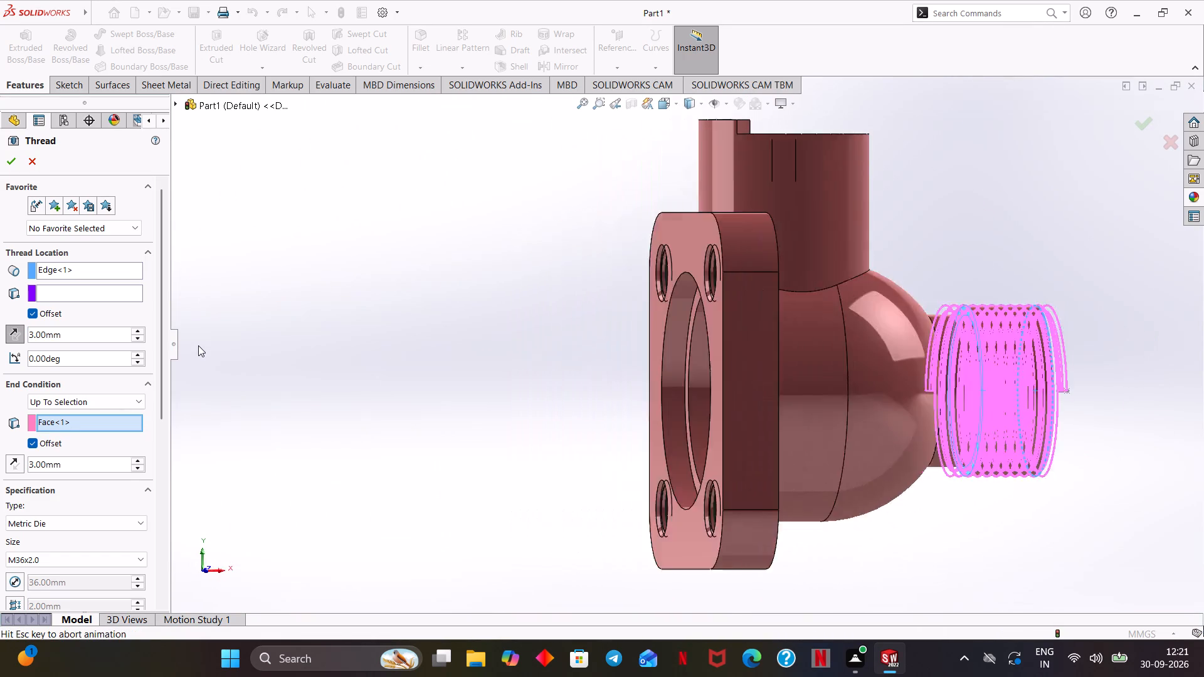
{"action": "key", "text": "ctrl+6"}
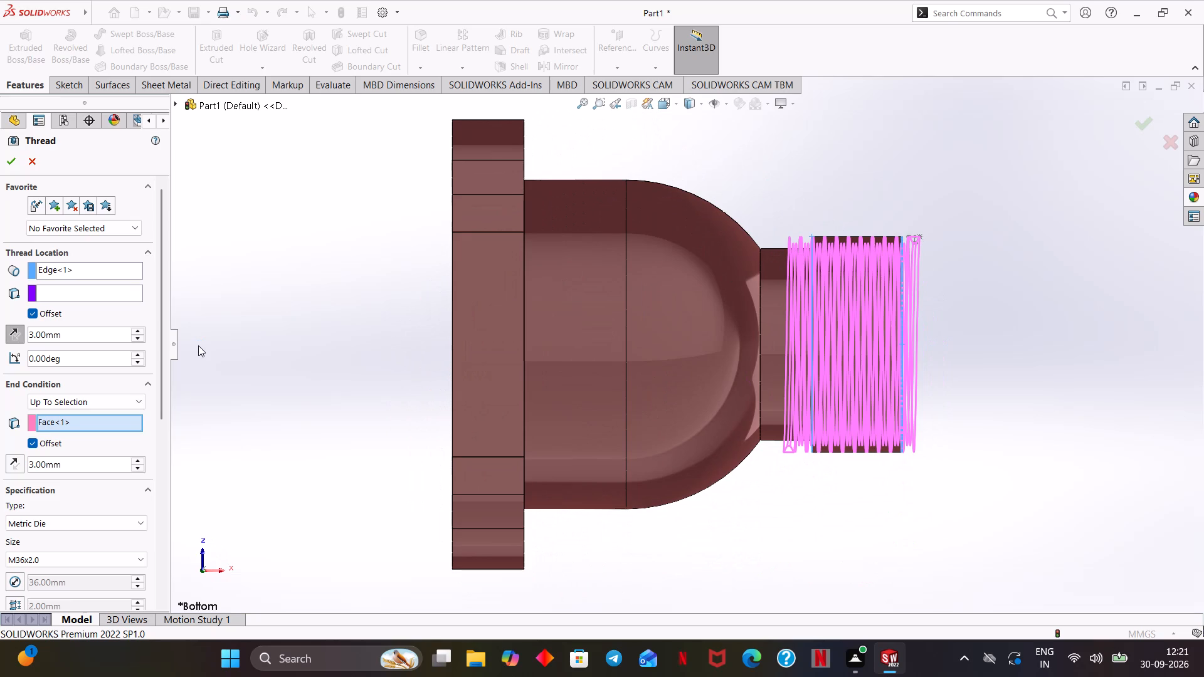
{"action": "scroll", "coordinate": [721, 418], "scroll_direction": "down", "scroll_amount": 2}
{"action": "scroll", "coordinate": [768, 459], "scroll_direction": "down", "scroll_amount": 1}
{"action": "middle_click_drag", "start_coordinate": [843, 493], "coordinate": [842, 493], "text": "ctrl"}
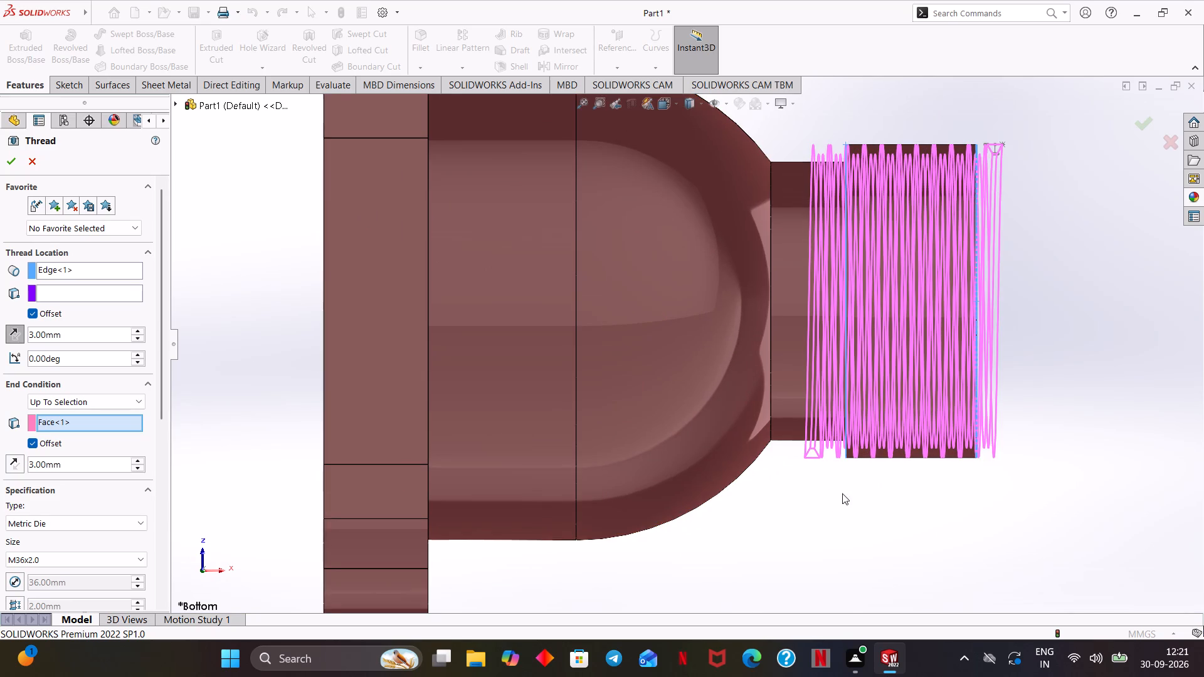
{"action": "middle_click_drag", "start_coordinate": [842, 493], "coordinate": [761, 512], "text": "ctrl"}
Trim the cut thread with both its start face and end face, and create it on the outlet.
{"action": "scroll", "coordinate": [37, 491], "scroll_direction": "down", "scroll_amount": 2}
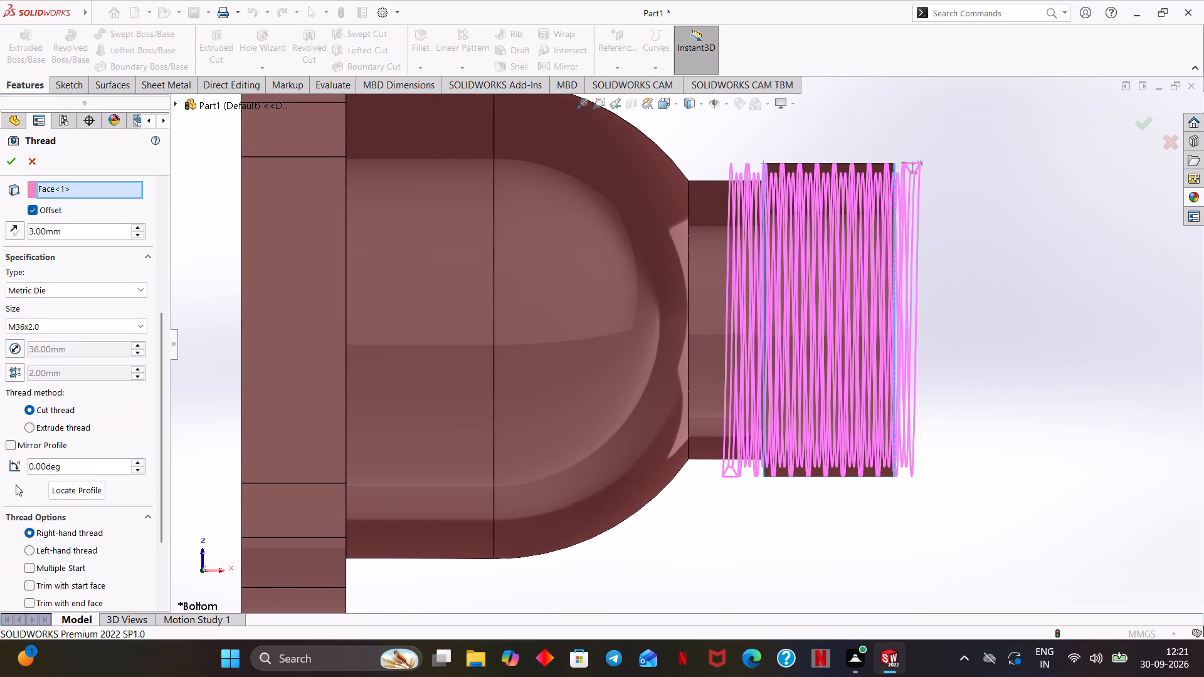
{"action": "scroll", "coordinate": [23, 485], "scroll_direction": "down", "scroll_amount": 1}
{"action": "left_click", "coordinate": [46, 486]}
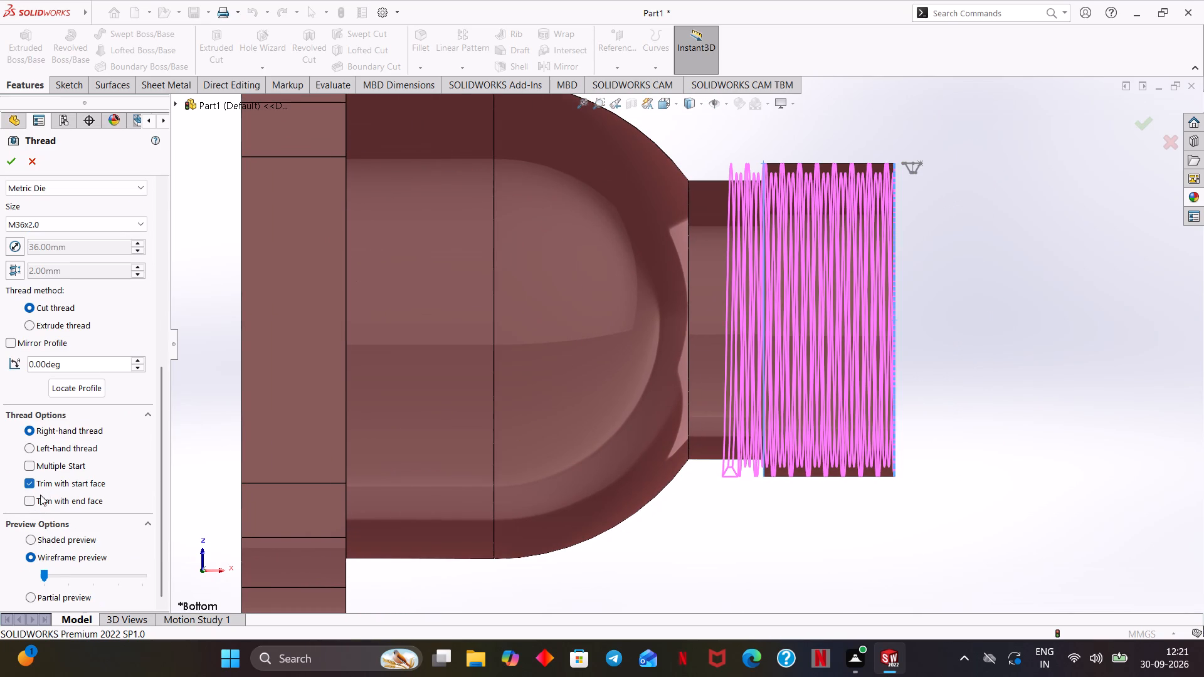
{"action": "left_click", "coordinate": [38, 501]}
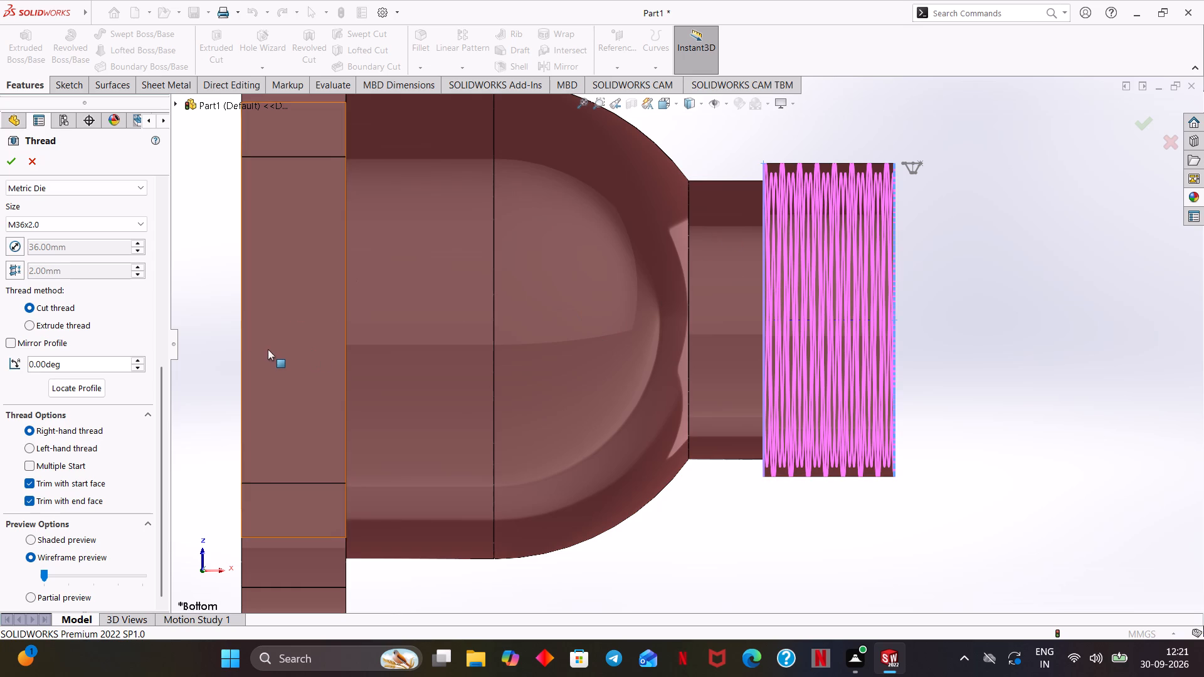
{"action": "left_click", "coordinate": [12, 168]}
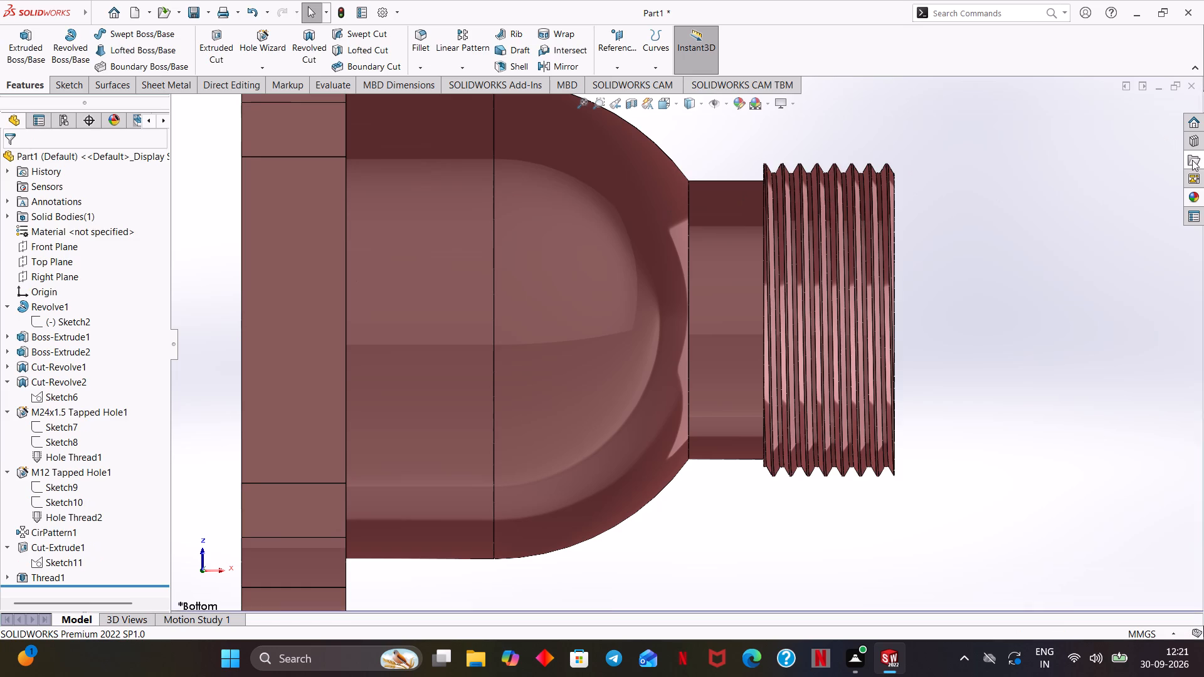
{"action": "middle_click_drag", "start_coordinate": [1114, 216], "coordinate": [1101, 245]}
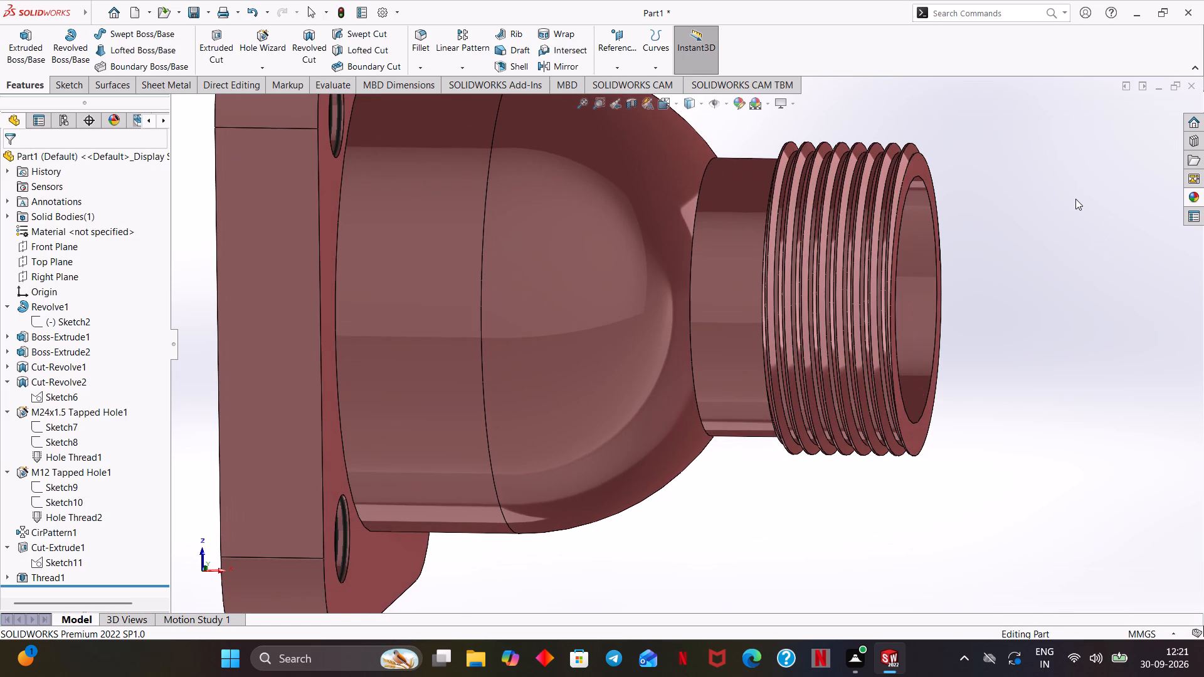
{"action": "key", "text": "ctrl+7"}
{"action": "scroll", "coordinate": [808, 402], "scroll_direction": "down", "scroll_amount": 1}
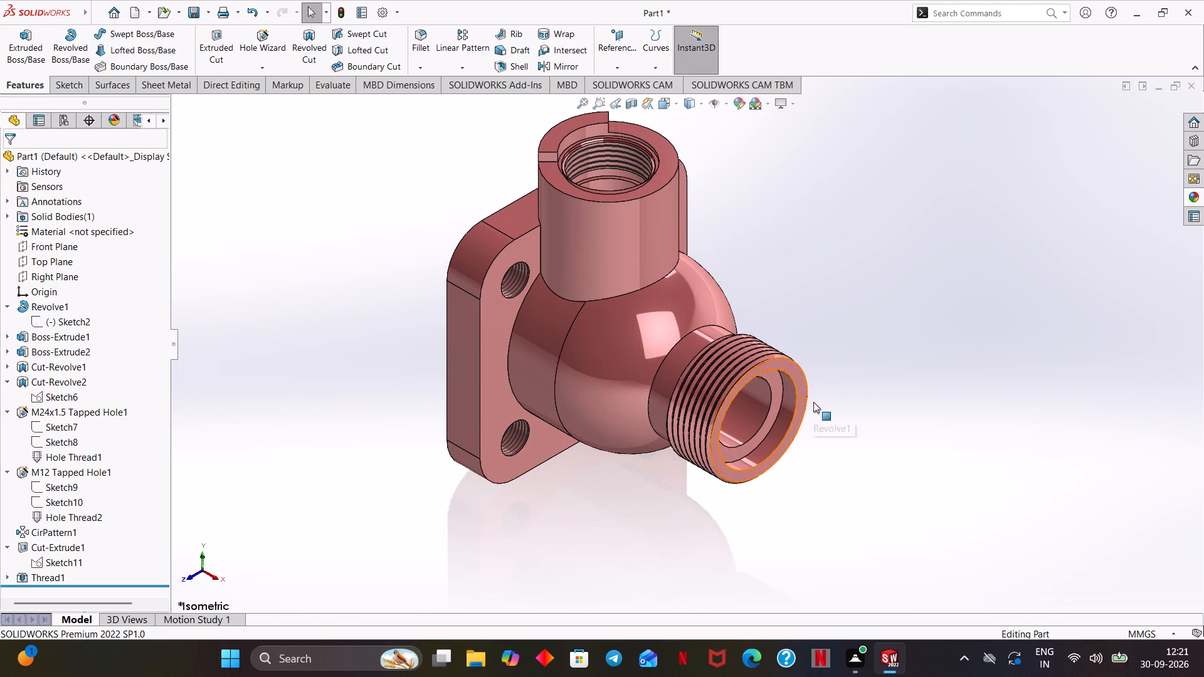
Examine the cut outlet thread up close and the overall valve body.
{"action": "middle_click_drag", "start_coordinate": [826, 403], "coordinate": [854, 392], "text": "ctrl"}
{"action": "scroll", "coordinate": [853, 392], "scroll_direction": "down", "scroll_amount": 1, "text": "ctrl"}
{"action": "scroll", "coordinate": [844, 404], "scroll_direction": "down", "scroll_amount": 2}
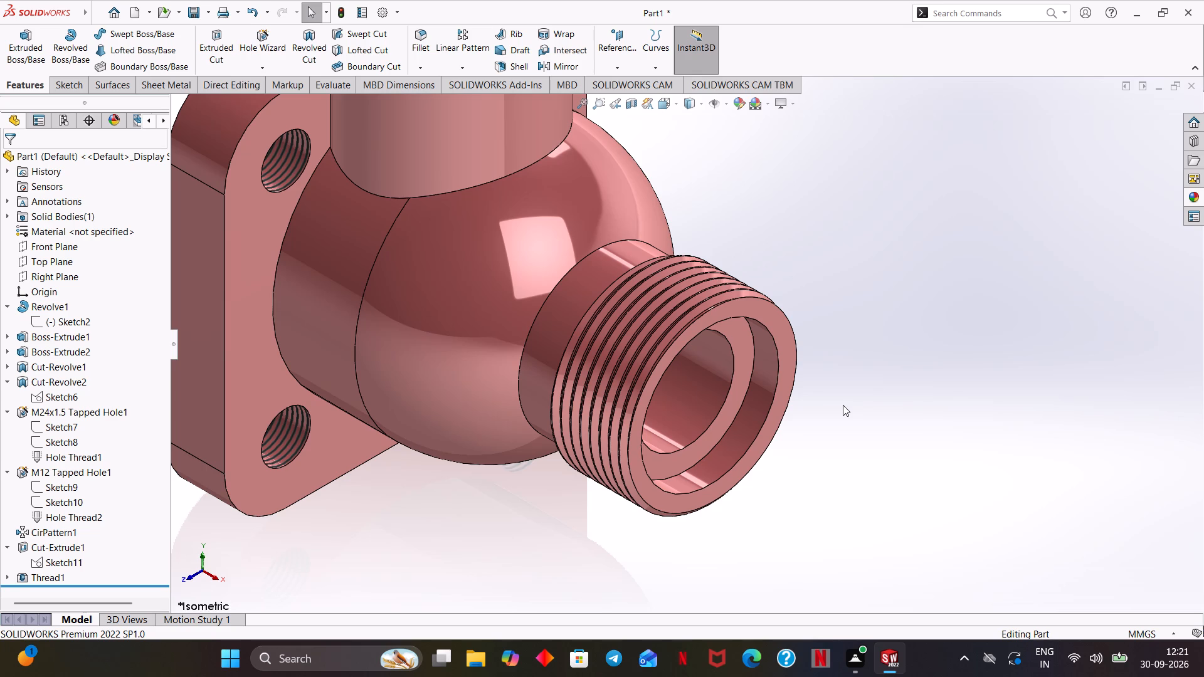
{"action": "scroll", "coordinate": [909, 350], "scroll_direction": "up", "scroll_amount": 1}
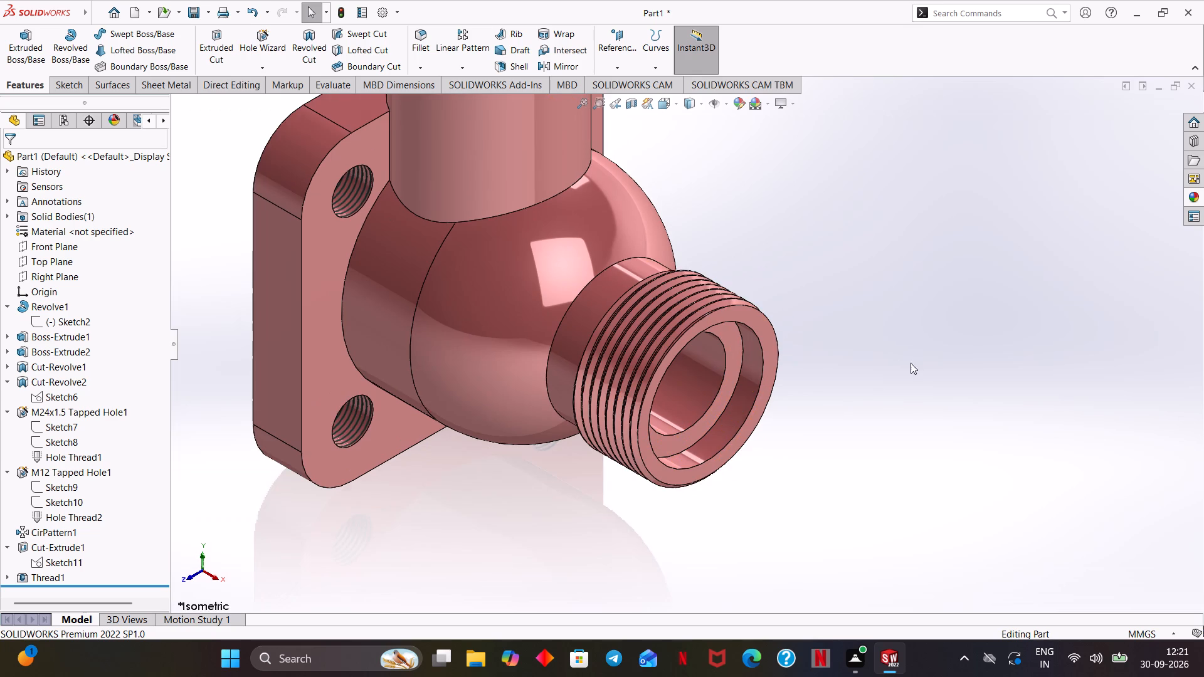
{"action": "middle_click_drag", "start_coordinate": [916, 372], "coordinate": [1033, 482], "text": "ctrl"}
{"action": "scroll", "coordinate": [1017, 473], "scroll_direction": "up", "scroll_amount": 1}
{"action": "middle_click_drag", "start_coordinate": [1000, 464], "coordinate": [989, 456], "text": "ctrl"}
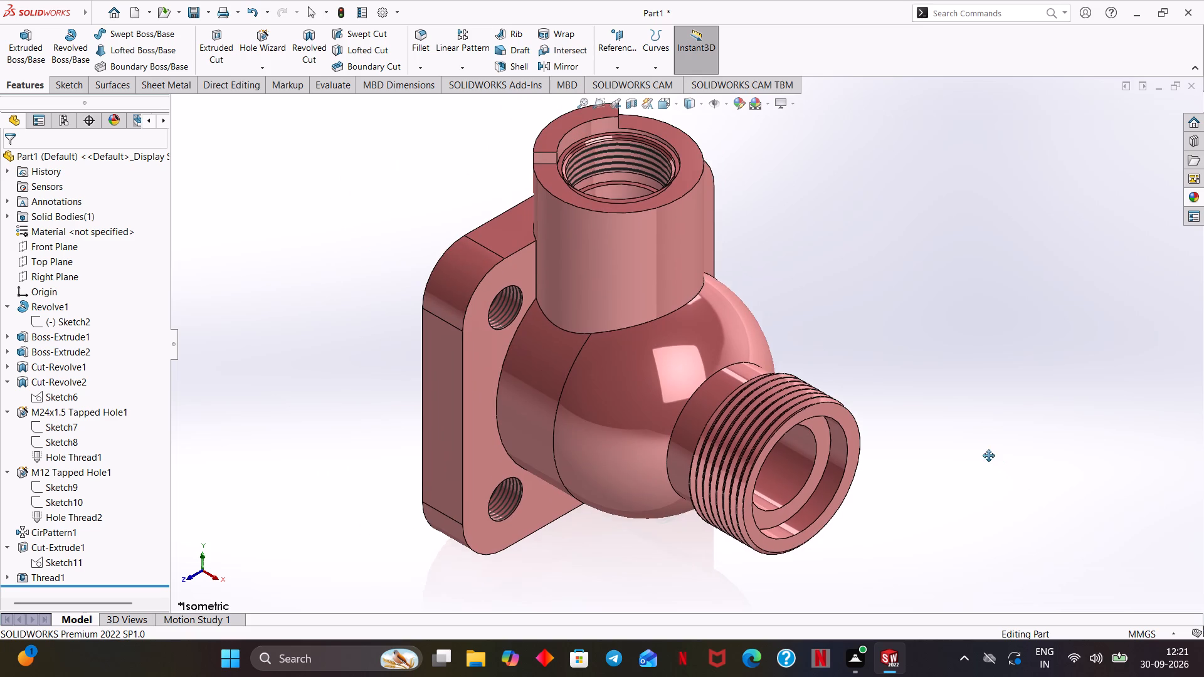
{"action": "middle_click_drag", "start_coordinate": [989, 456], "coordinate": [988, 474], "text": "ctrl"}
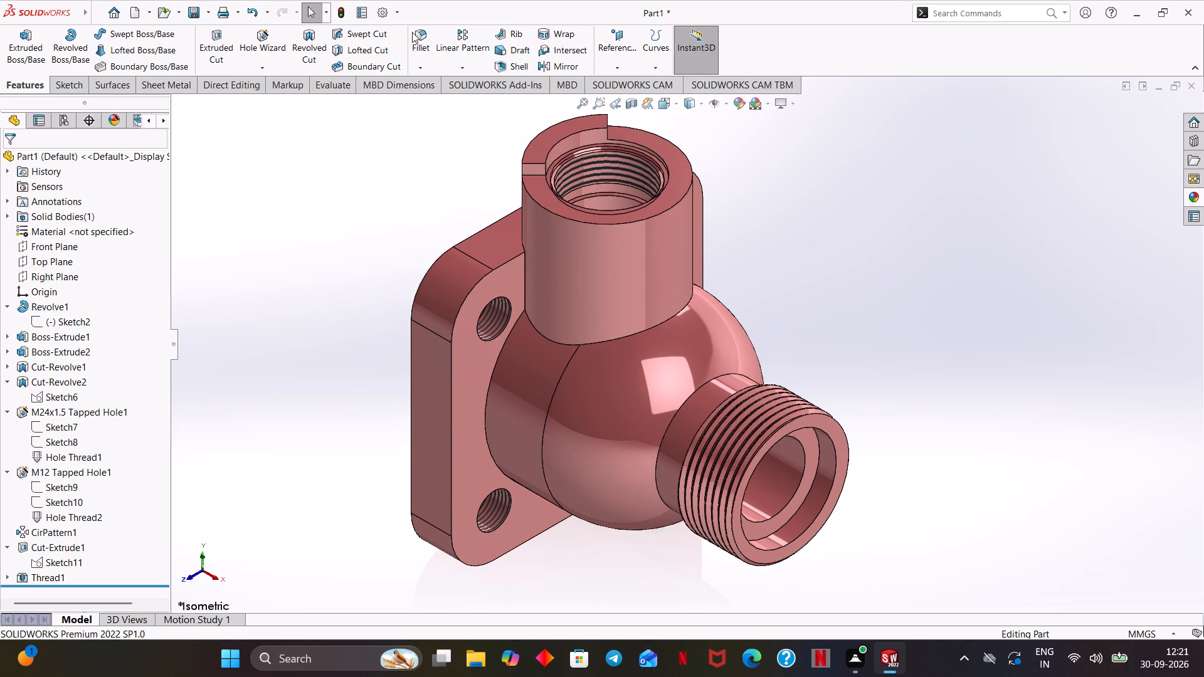
Create a multi-radius fillet with 8 mm on the edge between the upright neck and spherical body, and 5 mm on the spherical face.
{"action": "left_click", "coordinate": [412, 32]}
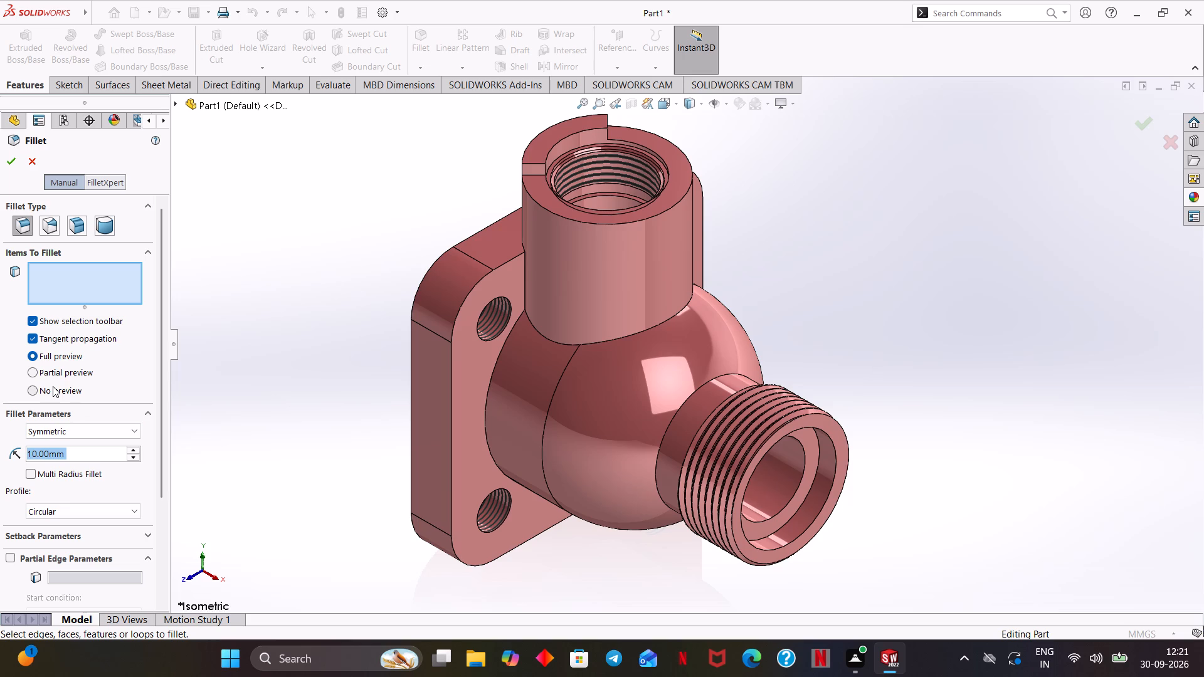
{"action": "key", "text": "8"}
{"action": "key", "text": "Return"}
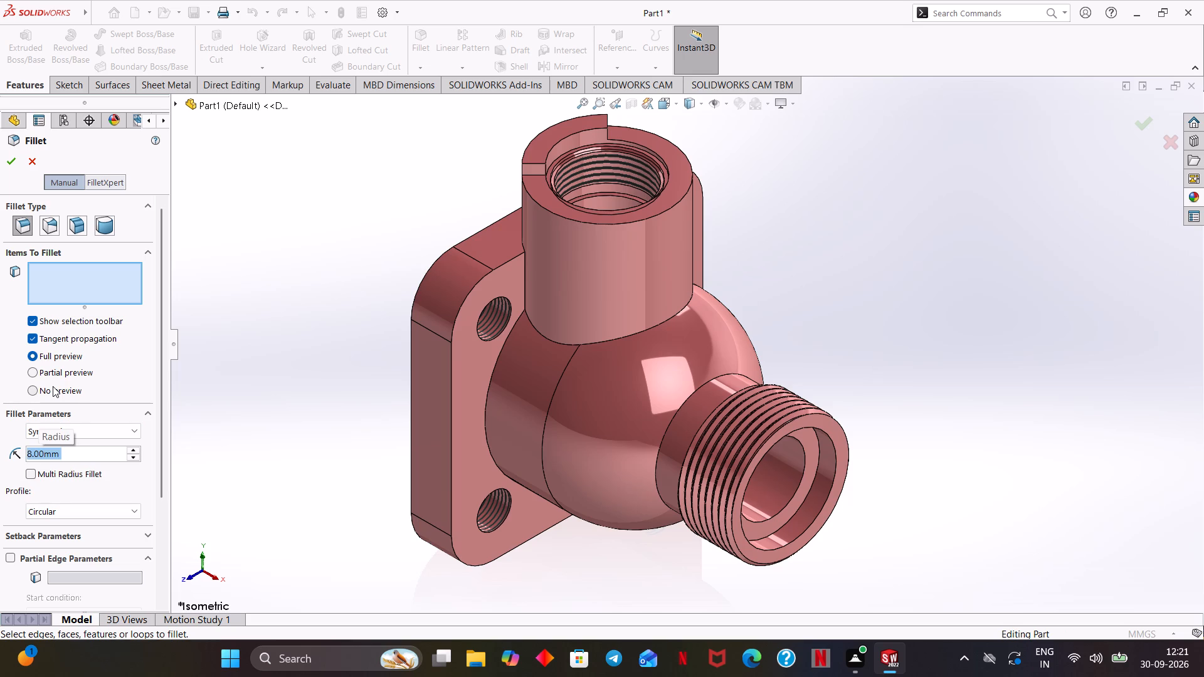
{"action": "left_click", "coordinate": [27, 476]}
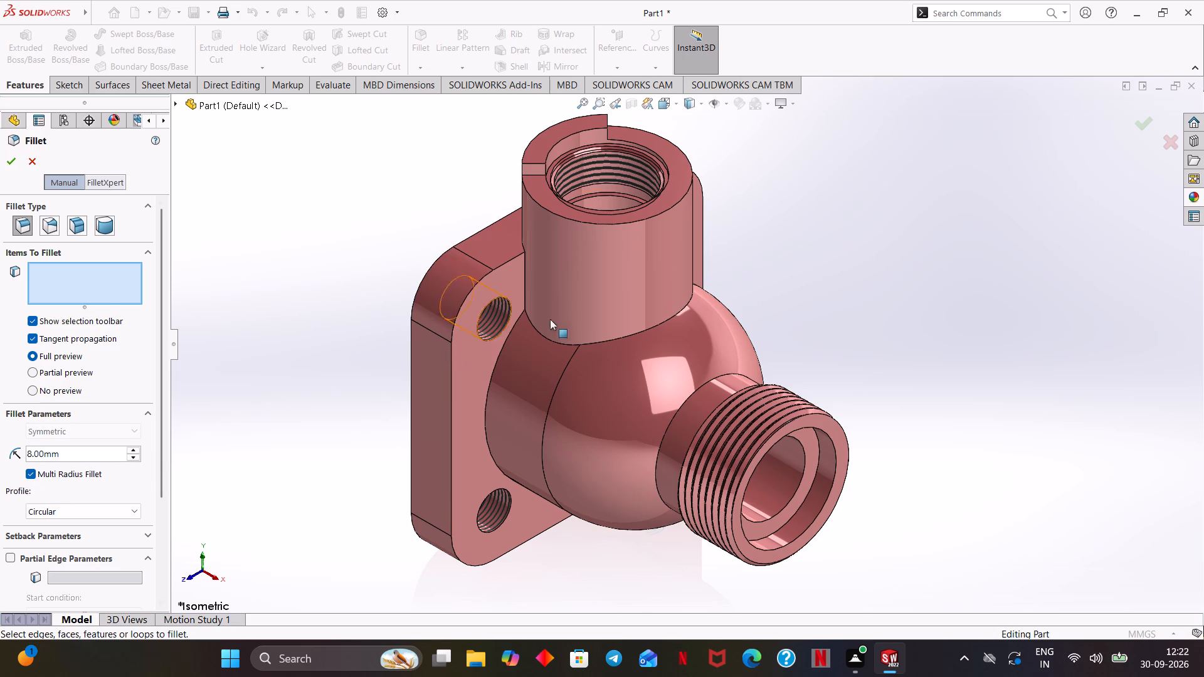
{"action": "left_click", "coordinate": [642, 332]}
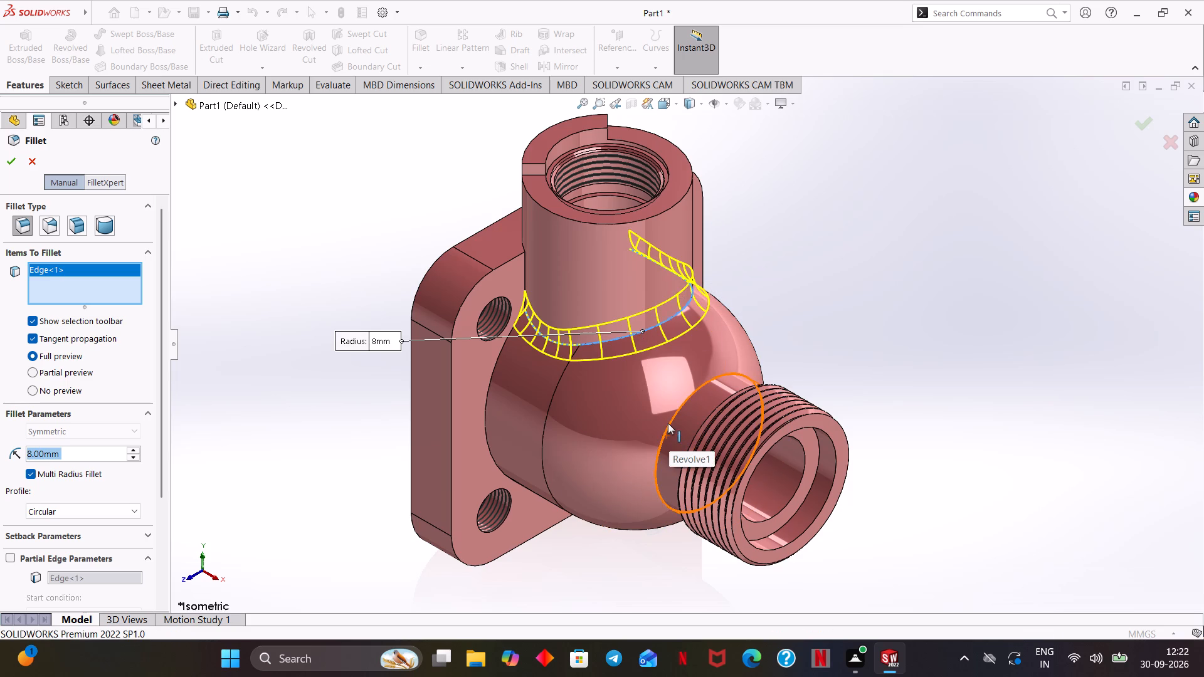
{"action": "left_click", "coordinate": [668, 422]}
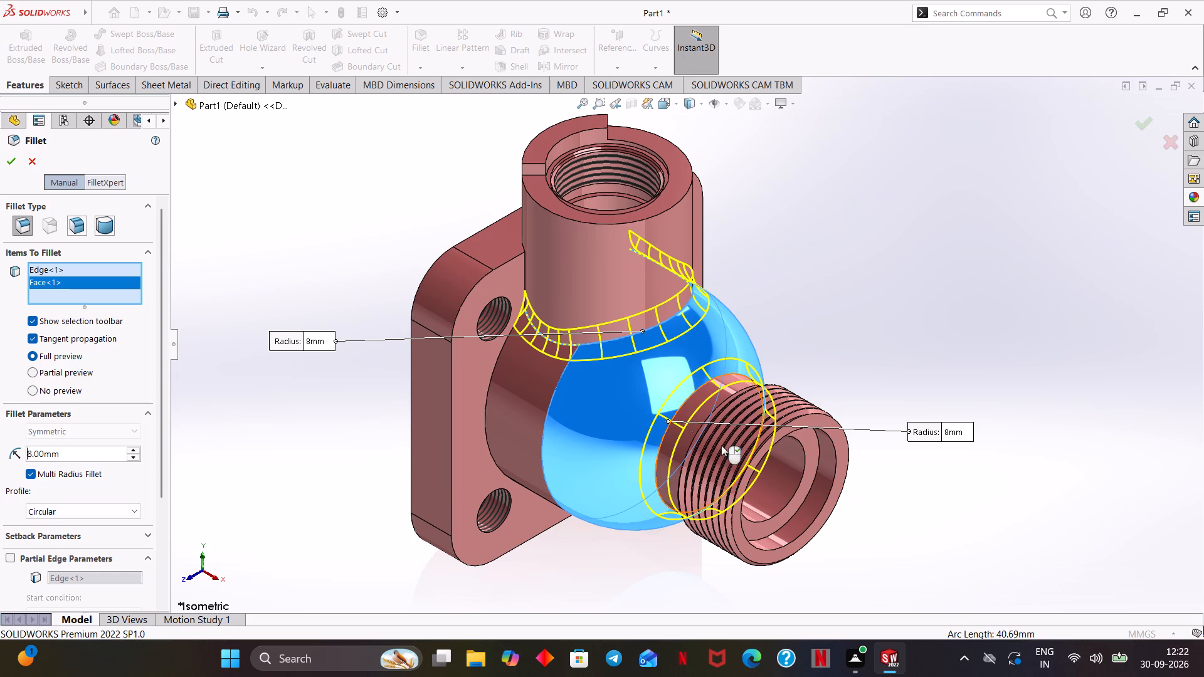
{"action": "left_click", "coordinate": [949, 434]}
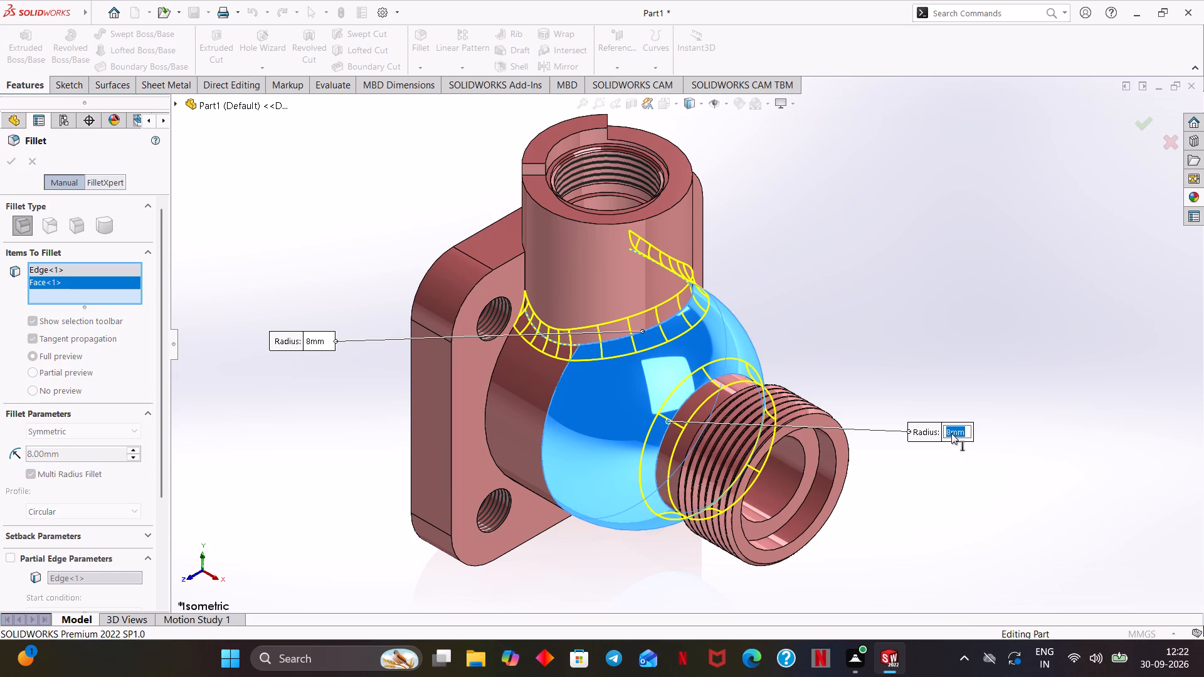
{"action": "key", "text": "5"}
{"action": "key", "text": "Return"}
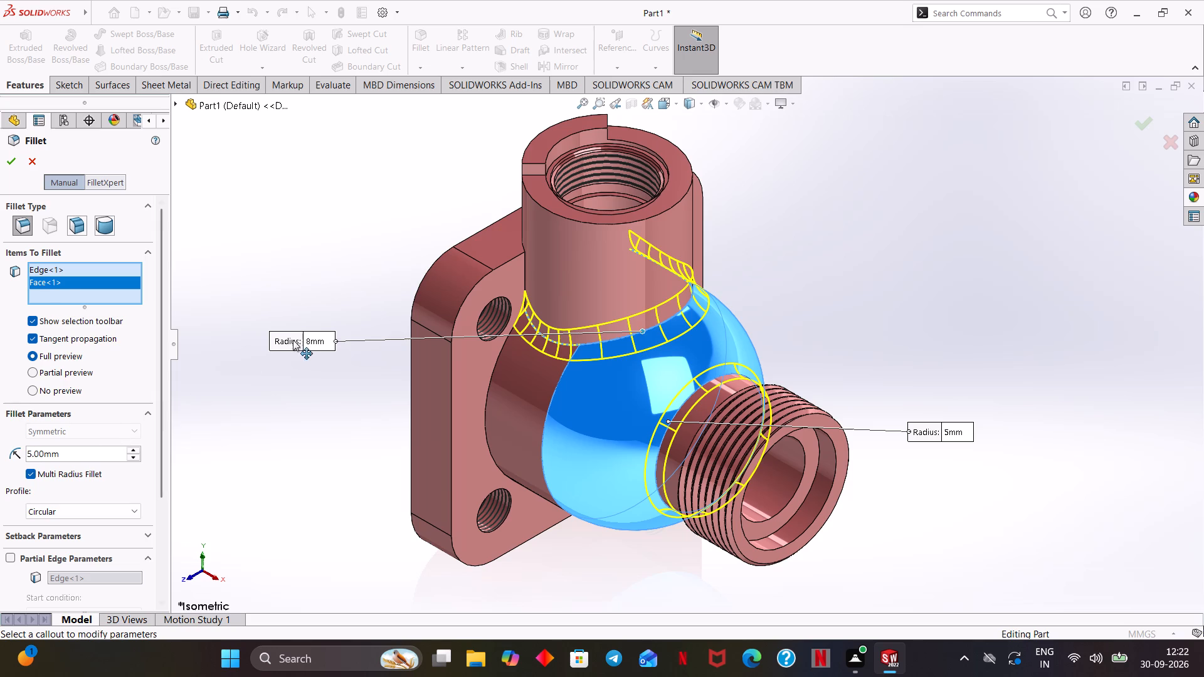
{"action": "left_click", "coordinate": [6, 162]}
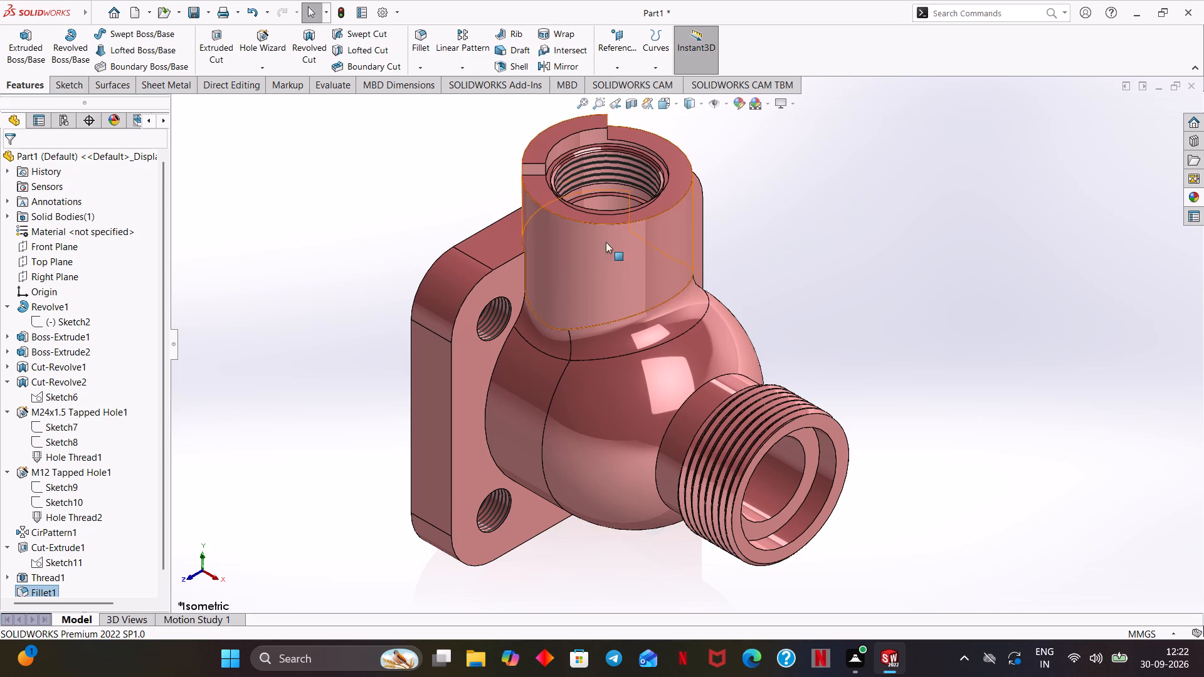
Fillet the edge where the threaded outlet meets the spherical body with a 5 mm radius.
{"action": "middle_click_drag", "start_coordinate": [788, 283], "coordinate": [783, 268]}
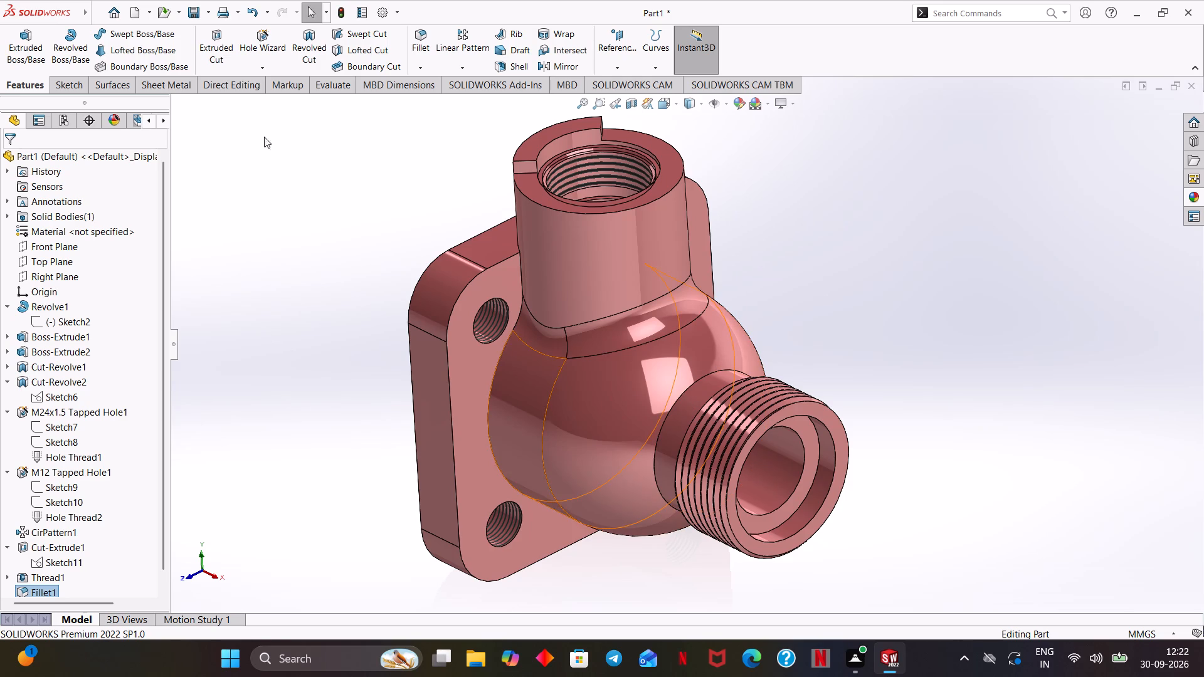
{"action": "left_click", "coordinate": [414, 34]}
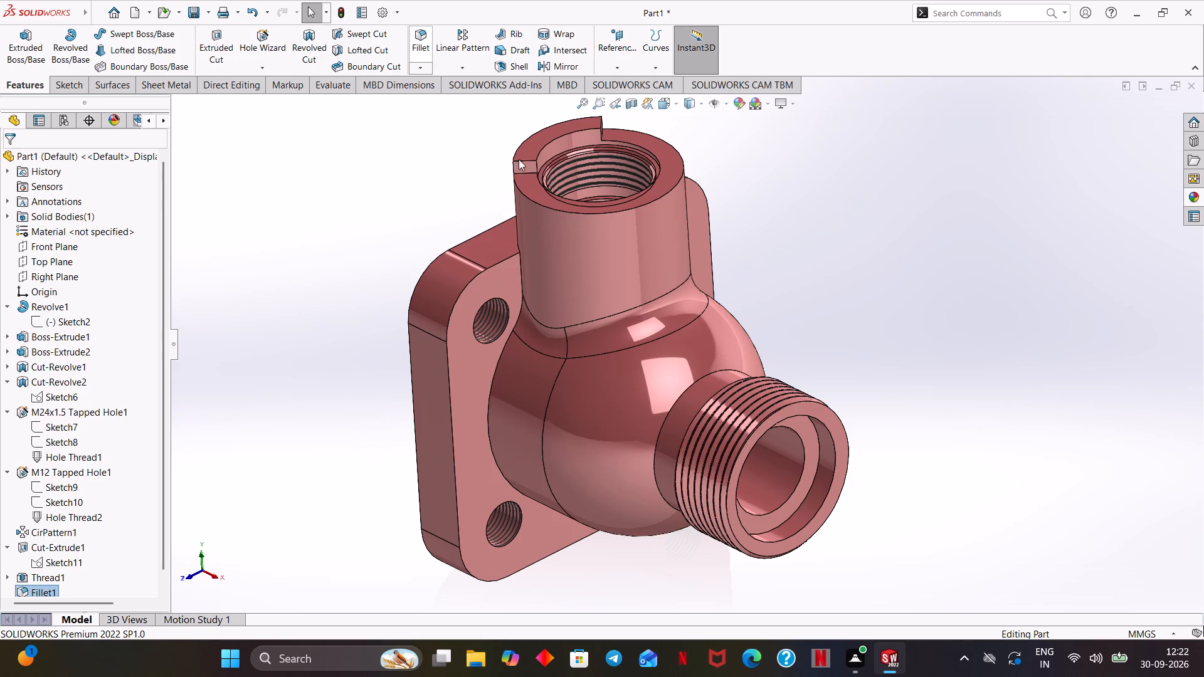
{"action": "left_click", "coordinate": [682, 395]}
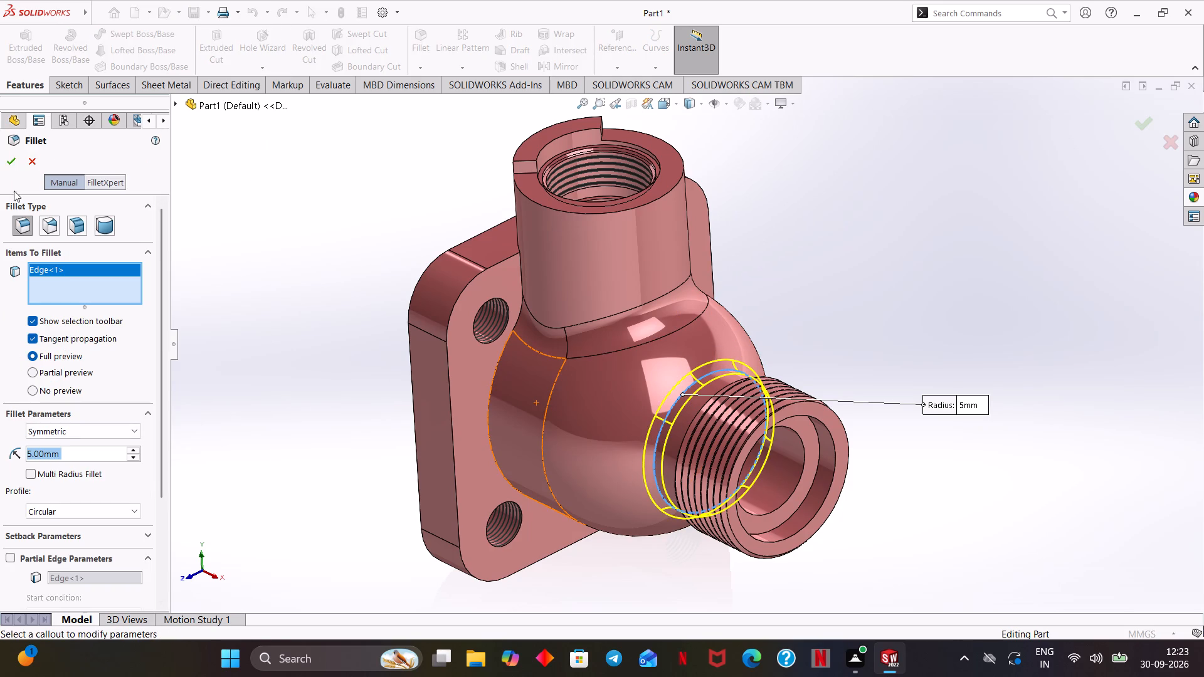
{"action": "left_click", "coordinate": [11, 164]}
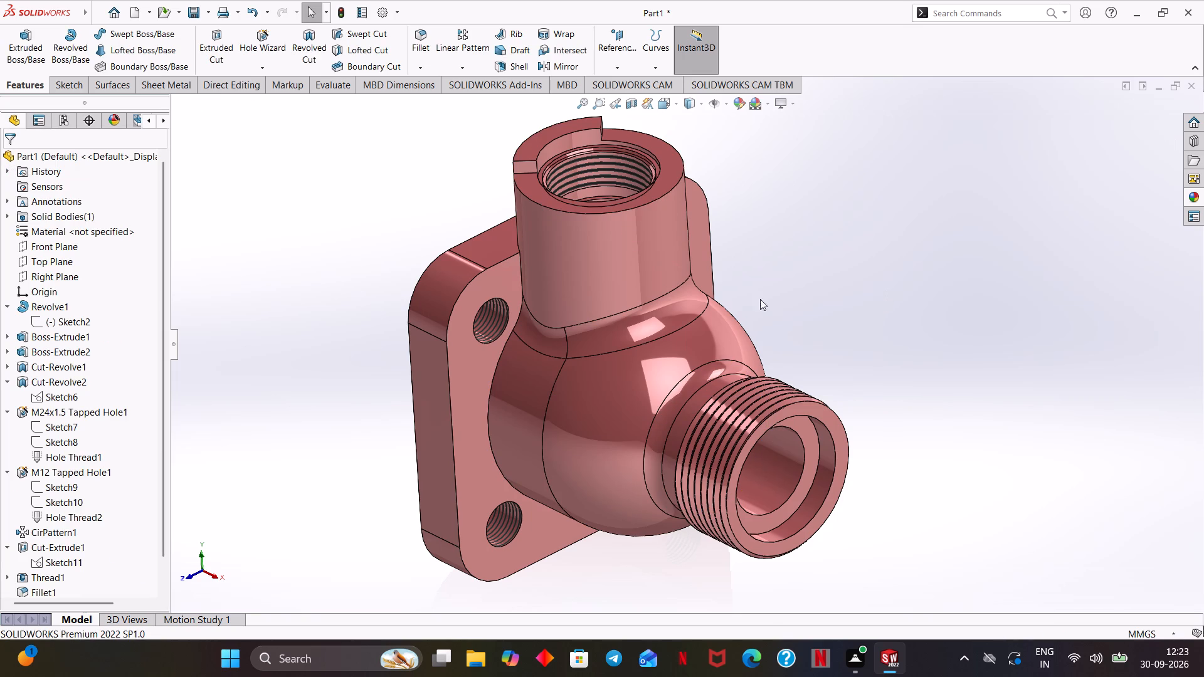
Set up a 2 mm fillet on the edge between body and flange and the edge where the outlet neck meets the threaded section.
{"action": "left_click", "coordinate": [420, 31]}
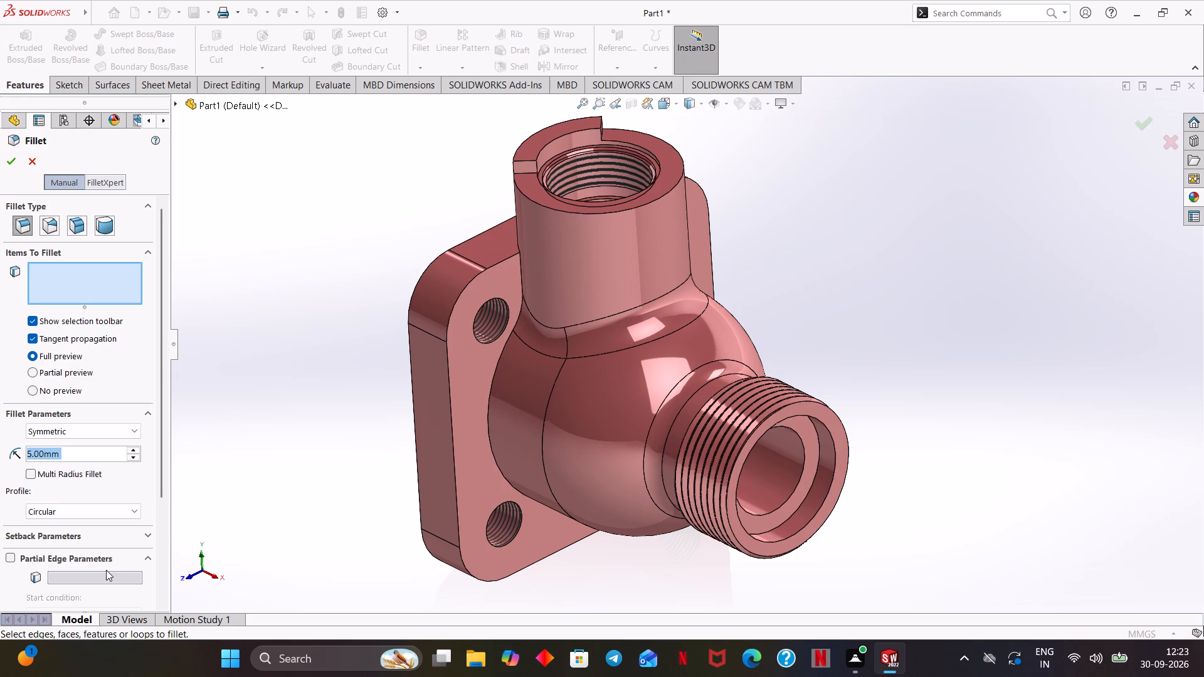
{"action": "key", "text": "2"}
{"action": "key", "text": "Return"}
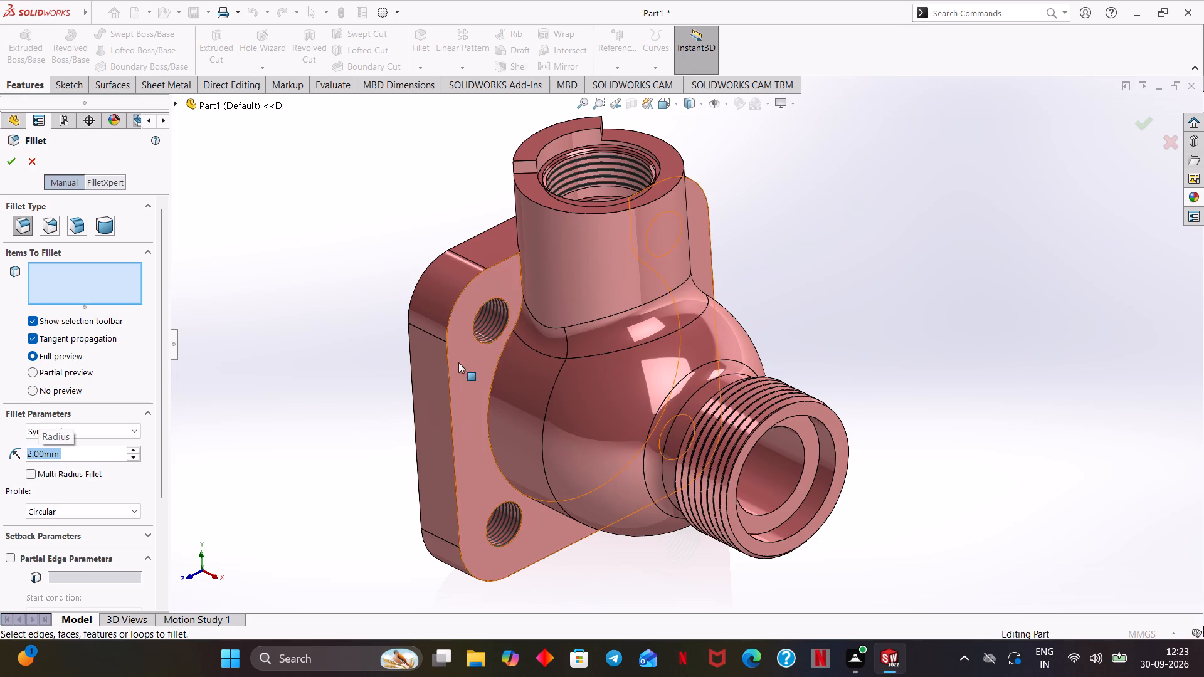
{"action": "left_click", "coordinate": [502, 352]}
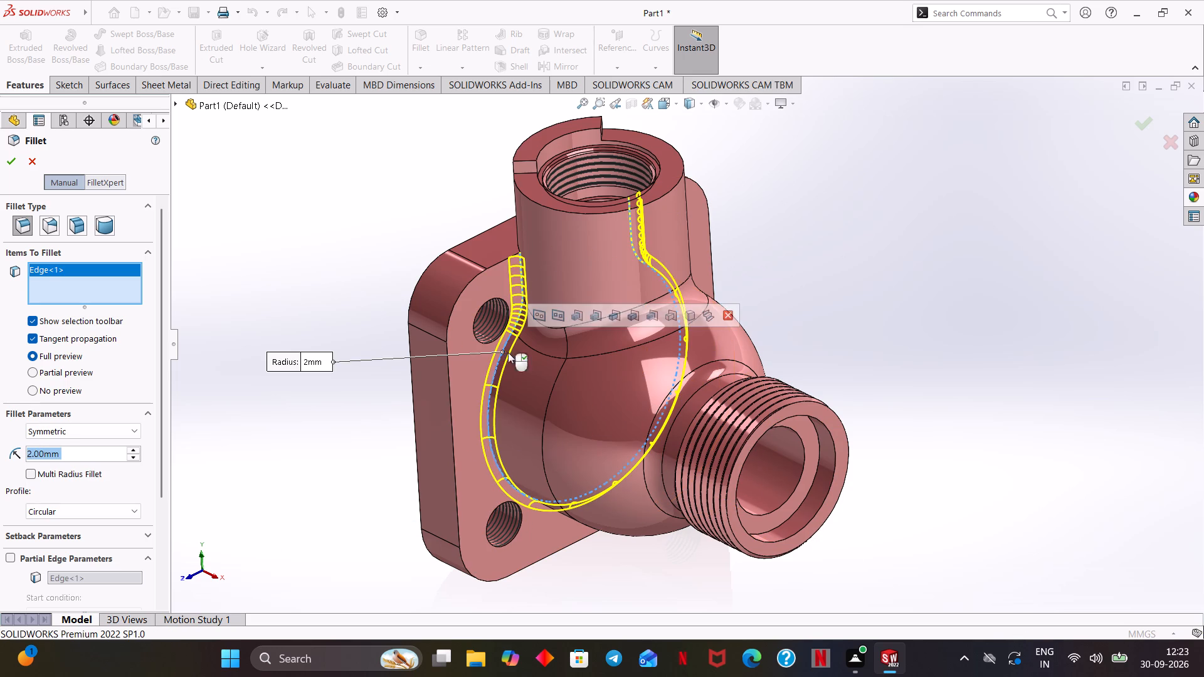
{"action": "middle_click_drag", "start_coordinate": [674, 380], "coordinate": [717, 399]}
{"action": "middle_click_drag", "start_coordinate": [717, 428], "coordinate": [751, 434]}
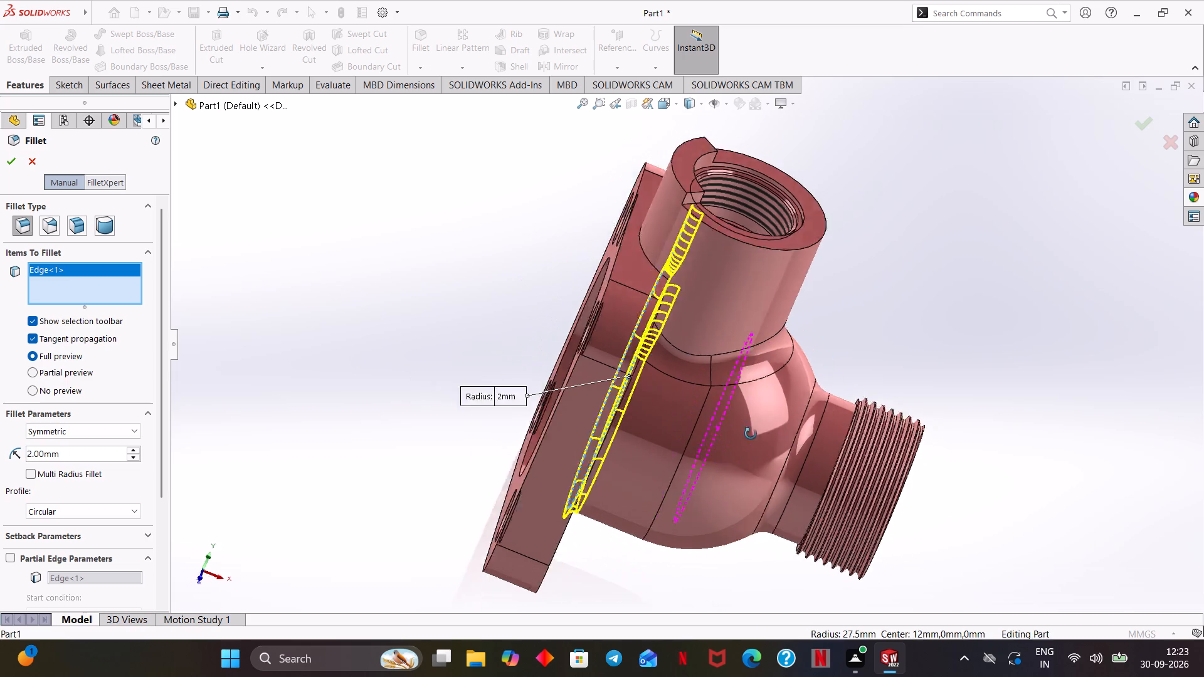
{"action": "middle_click_drag", "start_coordinate": [751, 434], "coordinate": [771, 443]}
{"action": "scroll", "coordinate": [811, 453], "scroll_direction": "down", "scroll_amount": 2}
{"action": "scroll", "coordinate": [850, 419], "scroll_direction": "down", "scroll_amount": 1}
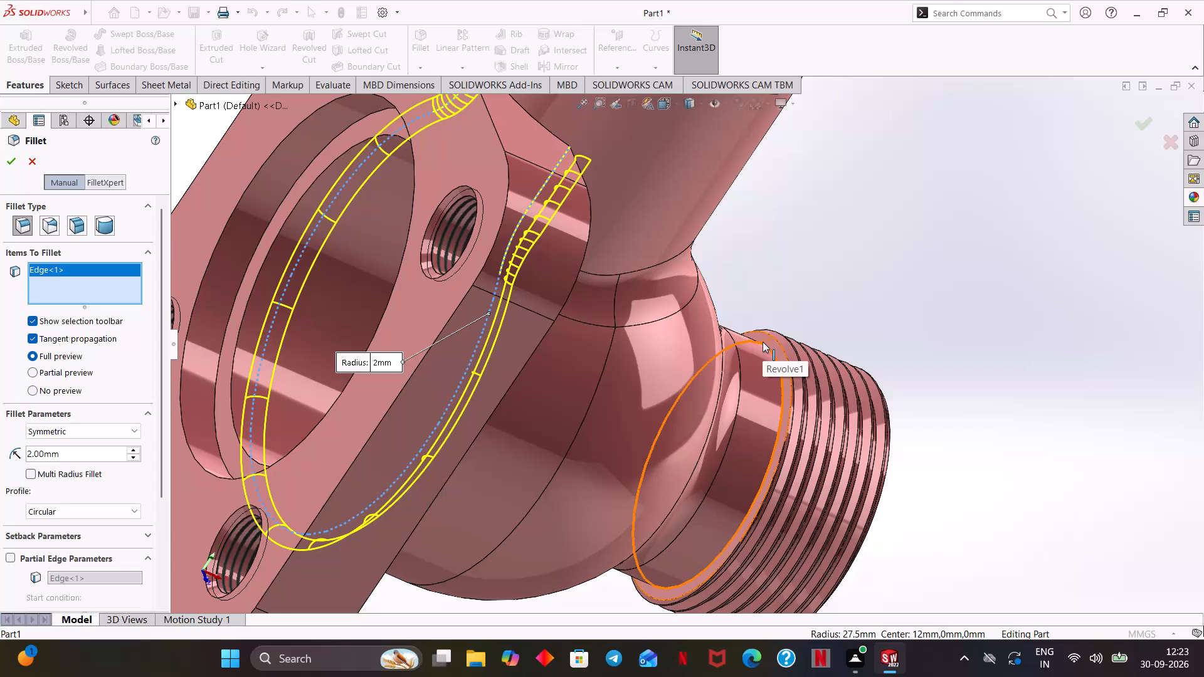
{"action": "scroll", "coordinate": [756, 313], "scroll_direction": "down", "scroll_amount": 4}
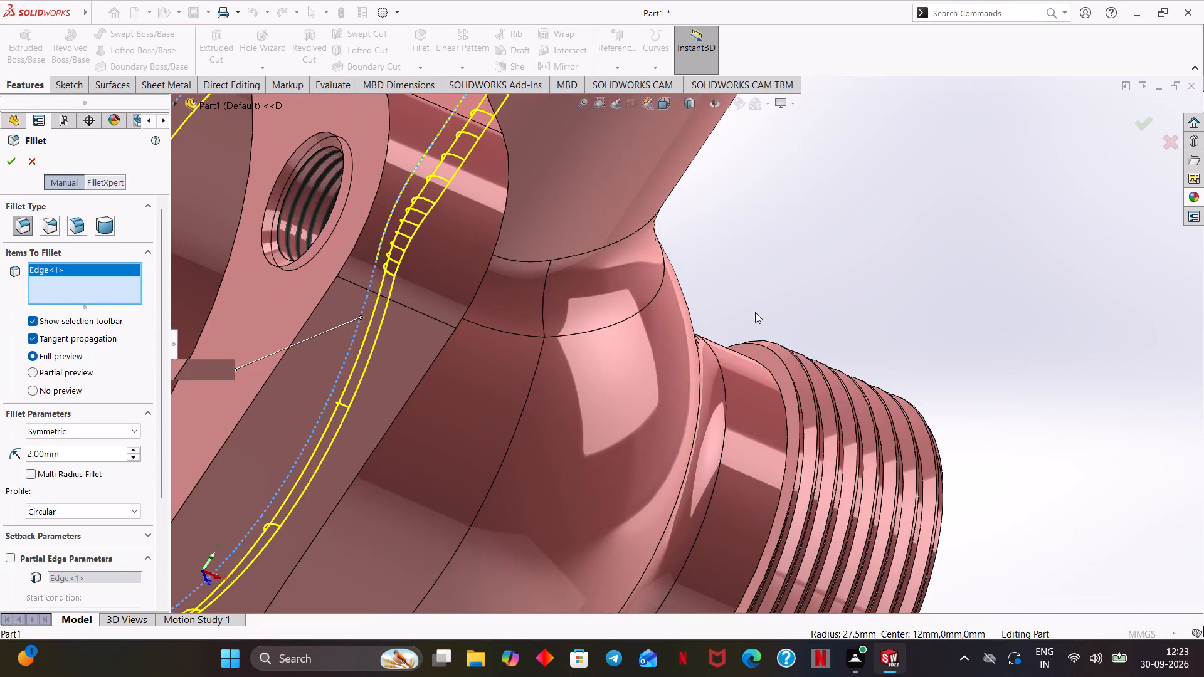
{"action": "scroll", "coordinate": [755, 312], "scroll_direction": "down", "scroll_amount": 2}
{"action": "left_click", "coordinate": [772, 449]}
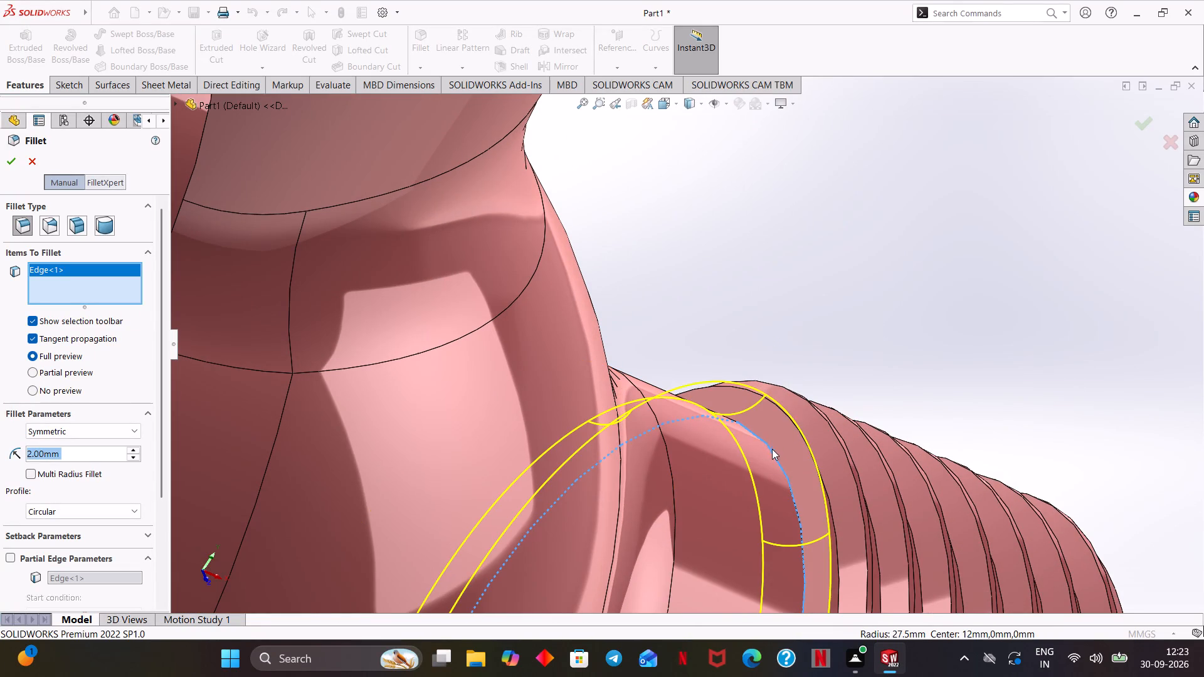
Add the circular edge at the inner end of the flange's large bore to the 2 mm fillet.
{"action": "scroll", "coordinate": [789, 367], "scroll_direction": "up", "scroll_amount": 10}
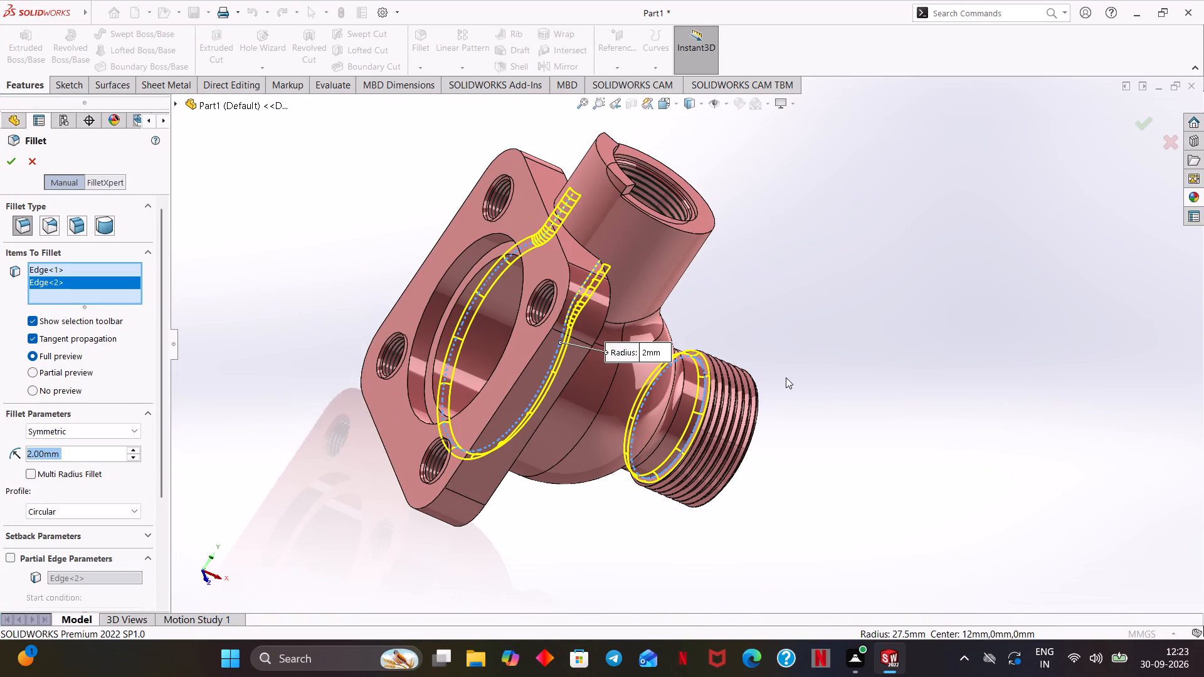
{"action": "middle_click_drag", "start_coordinate": [797, 434], "coordinate": [829, 505]}
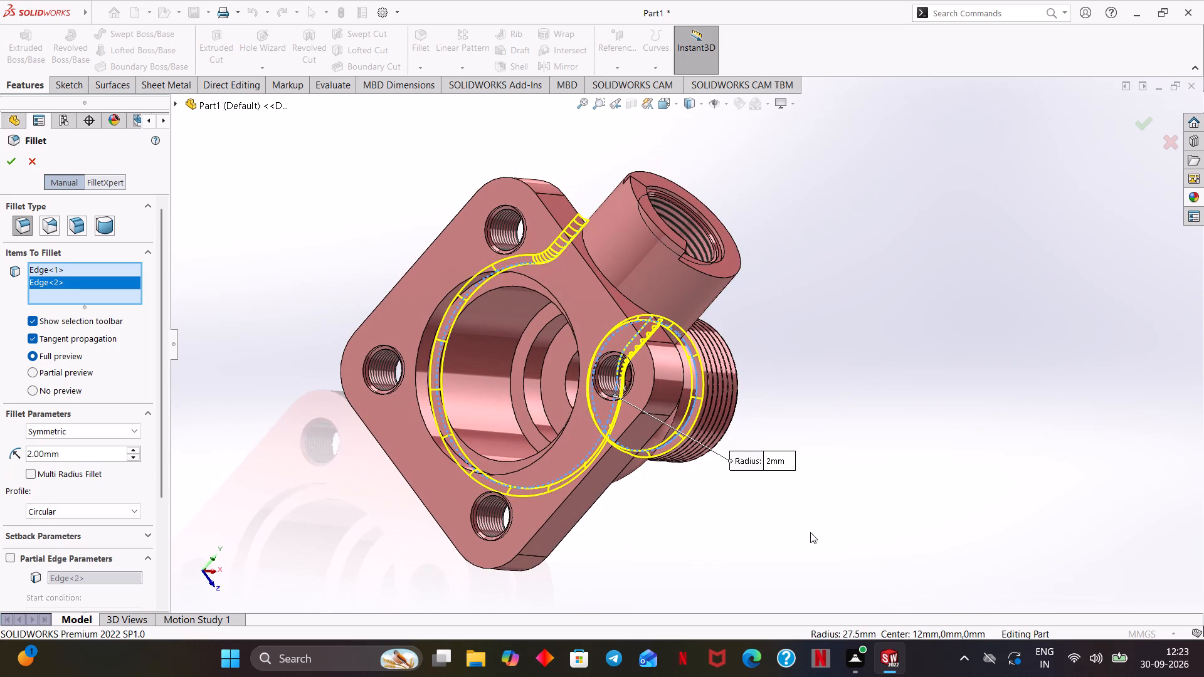
{"action": "scroll", "coordinate": [810, 528], "scroll_direction": "down", "scroll_amount": 2}
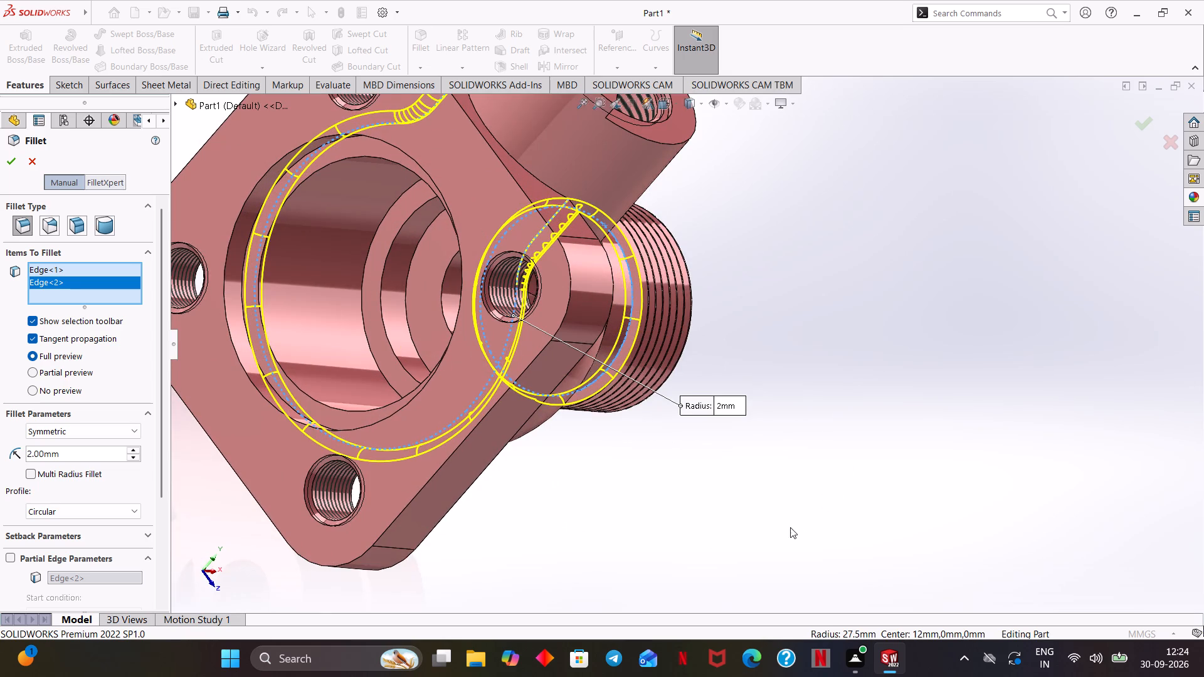
{"action": "middle_click_drag", "start_coordinate": [761, 522], "coordinate": [922, 615], "text": "ctrl"}
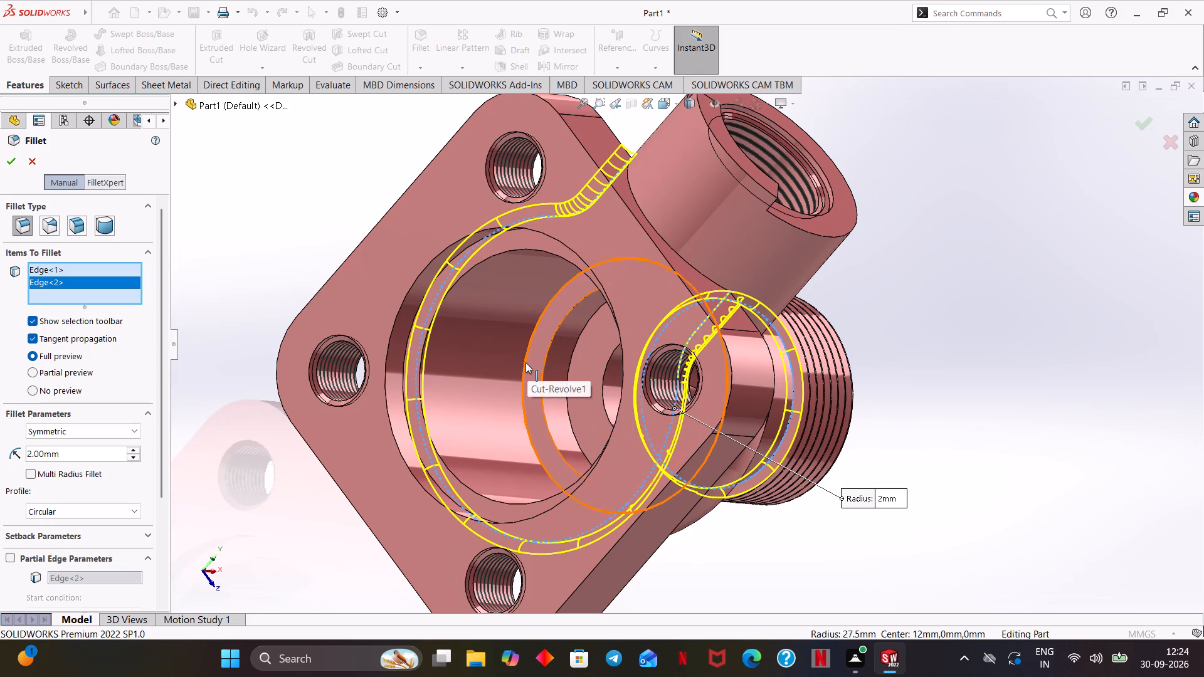
{"action": "left_click", "coordinate": [524, 362]}
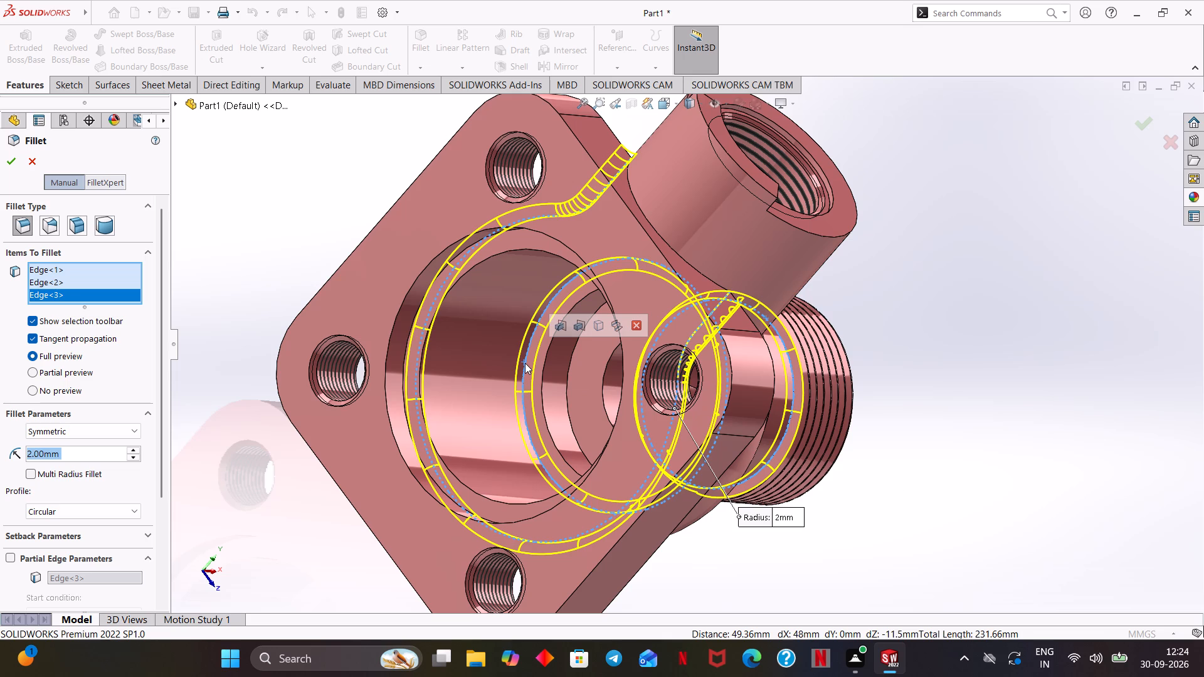
Add the flange's outer perimeter edge on the body side to the 2 mm fillet and apply the fillet.
{"action": "middle_click_drag", "start_coordinate": [932, 426], "coordinate": [756, 369]}
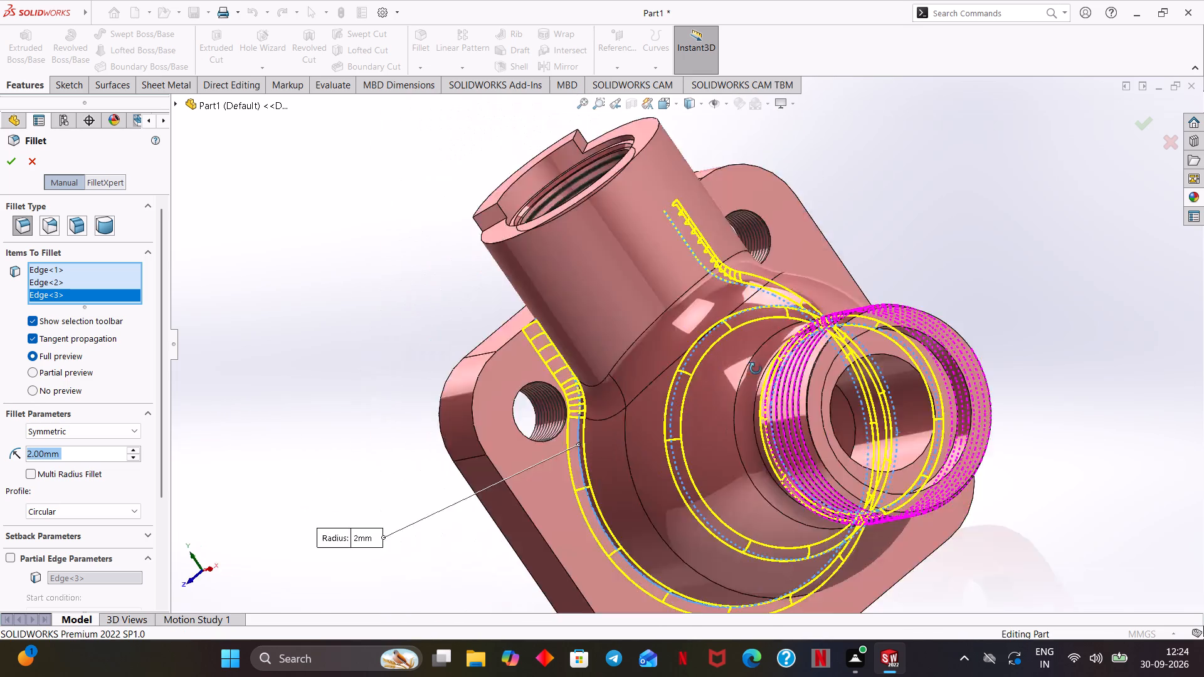
{"action": "middle_click_drag", "start_coordinate": [756, 369], "coordinate": [822, 403]}
{"action": "scroll", "coordinate": [822, 403], "scroll_direction": "down", "scroll_amount": 1}
{"action": "scroll", "coordinate": [840, 521], "scroll_direction": "up", "scroll_amount": 2}
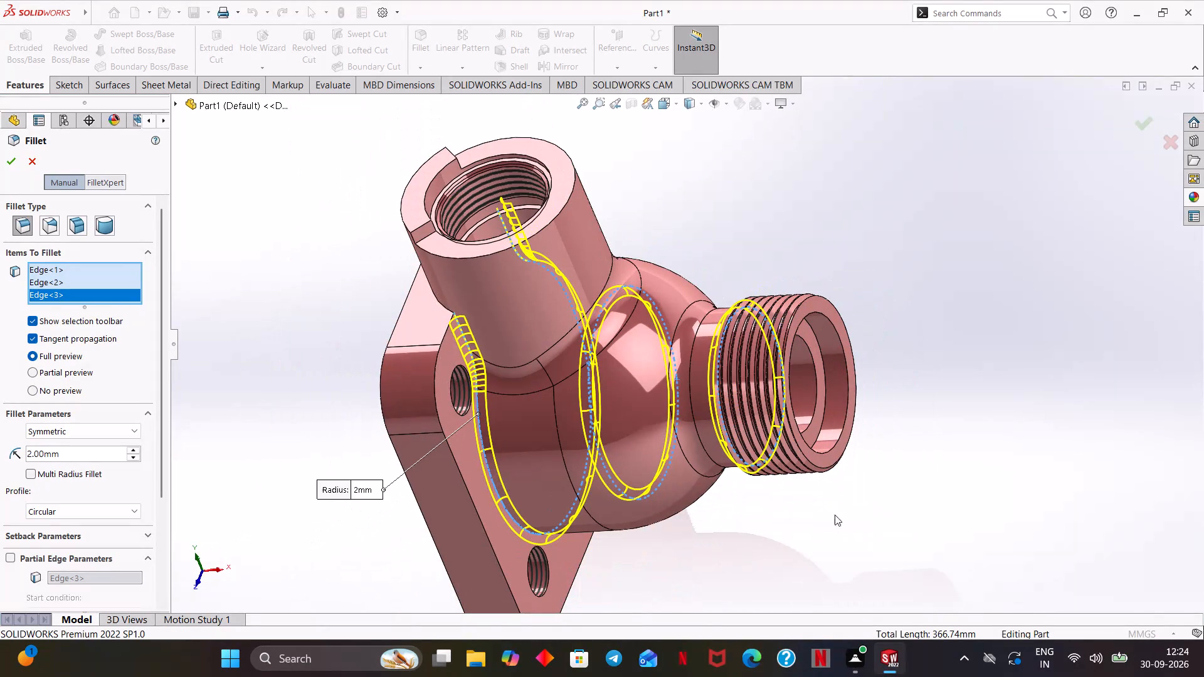
{"action": "middle_click_drag", "start_coordinate": [835, 573], "coordinate": [885, 436], "text": "ctrl"}
{"action": "middle_click_drag", "start_coordinate": [823, 560], "coordinate": [793, 516]}
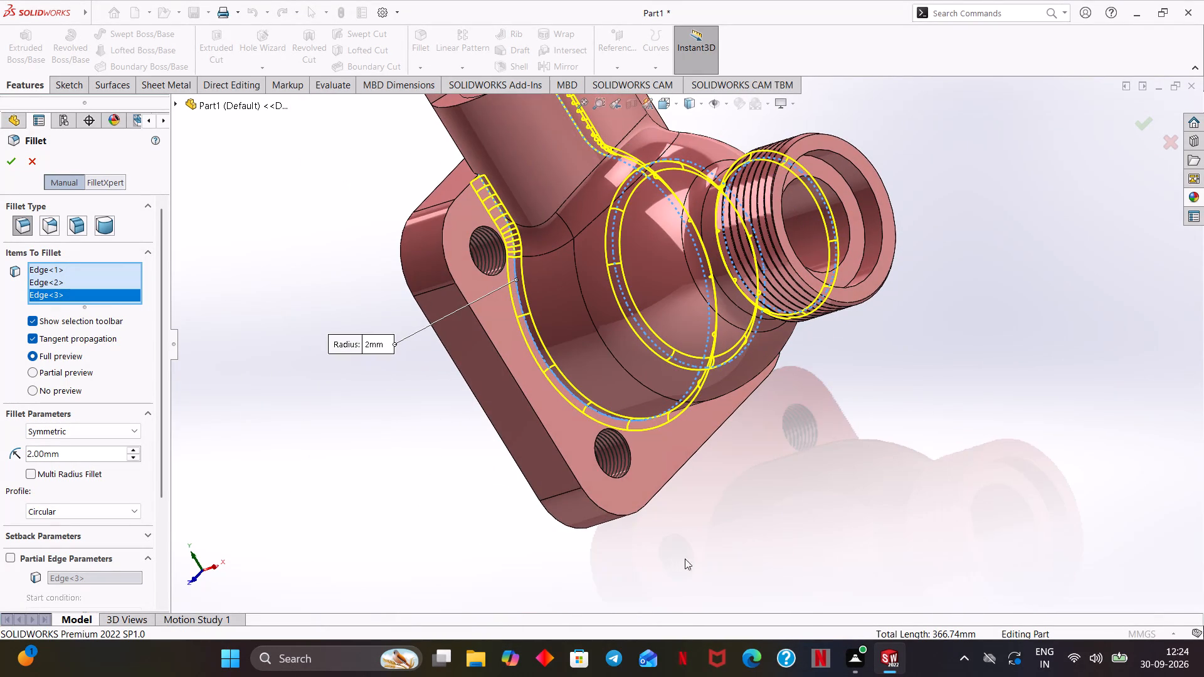
{"action": "left_click", "coordinate": [614, 513]}
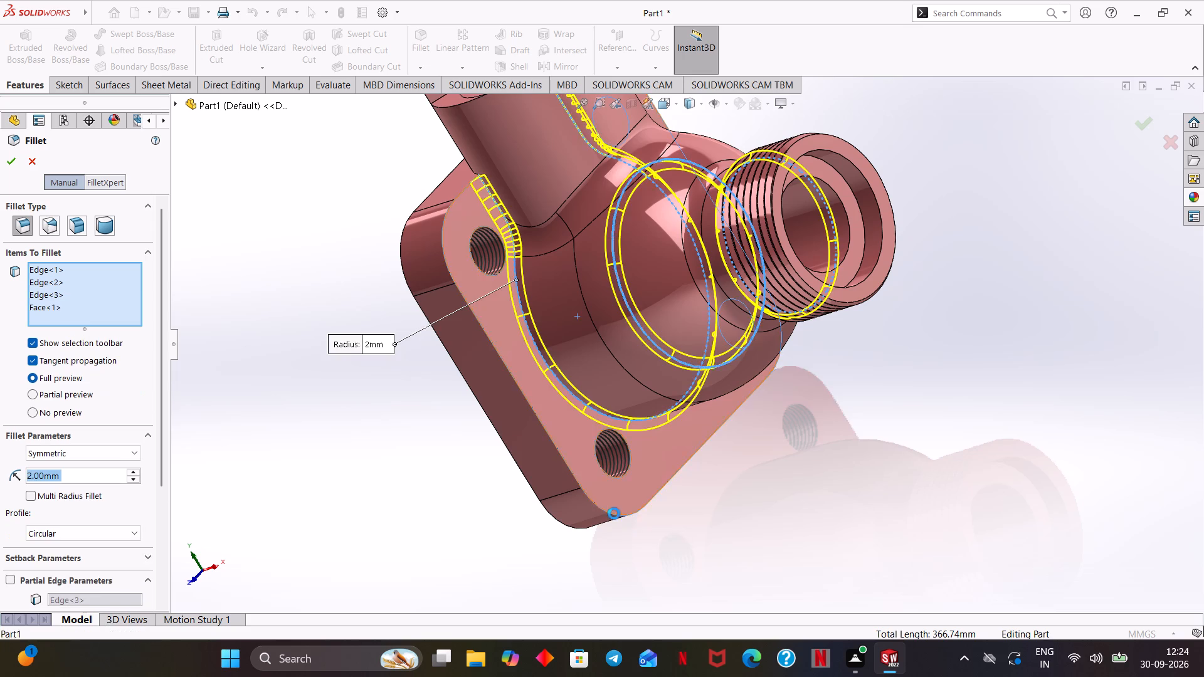
{"action": "left_click", "coordinate": [620, 491]}
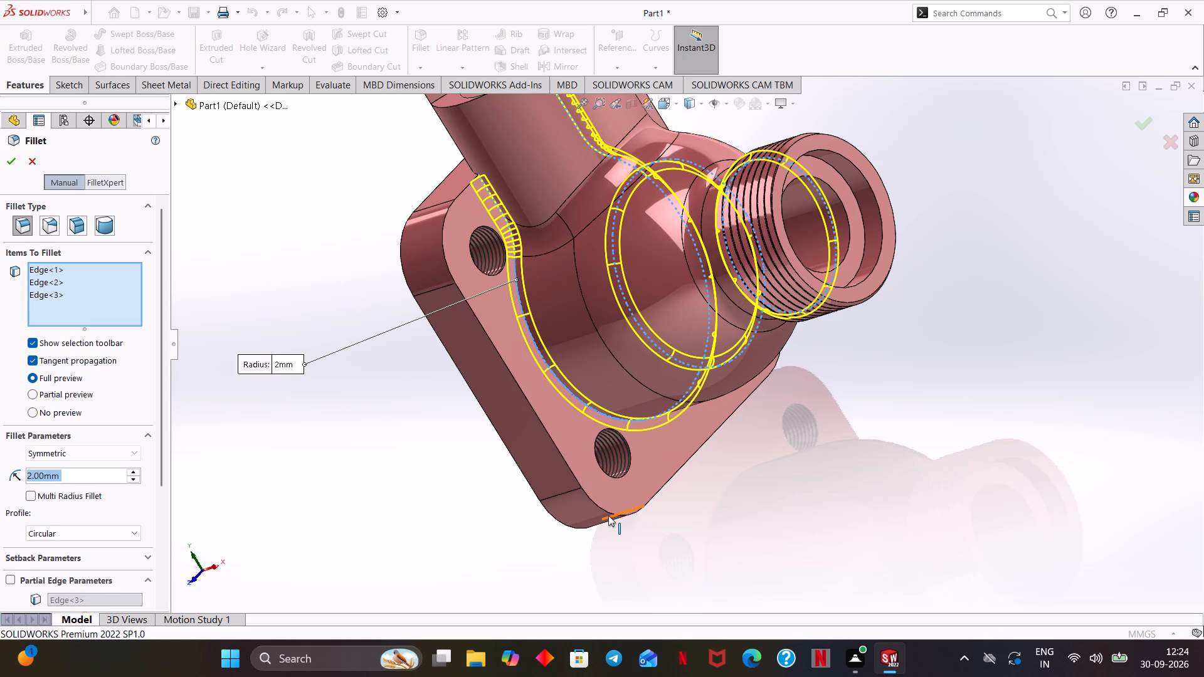
{"action": "left_click", "coordinate": [608, 512]}
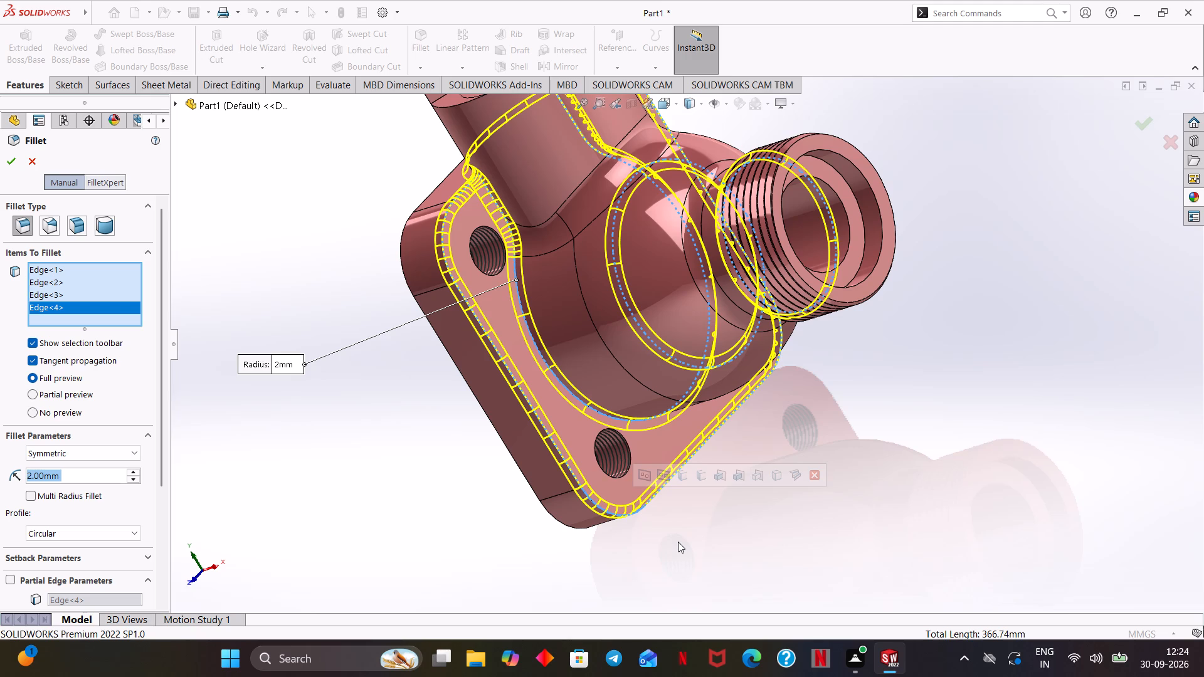
{"action": "key", "text": "ctrl+7"}
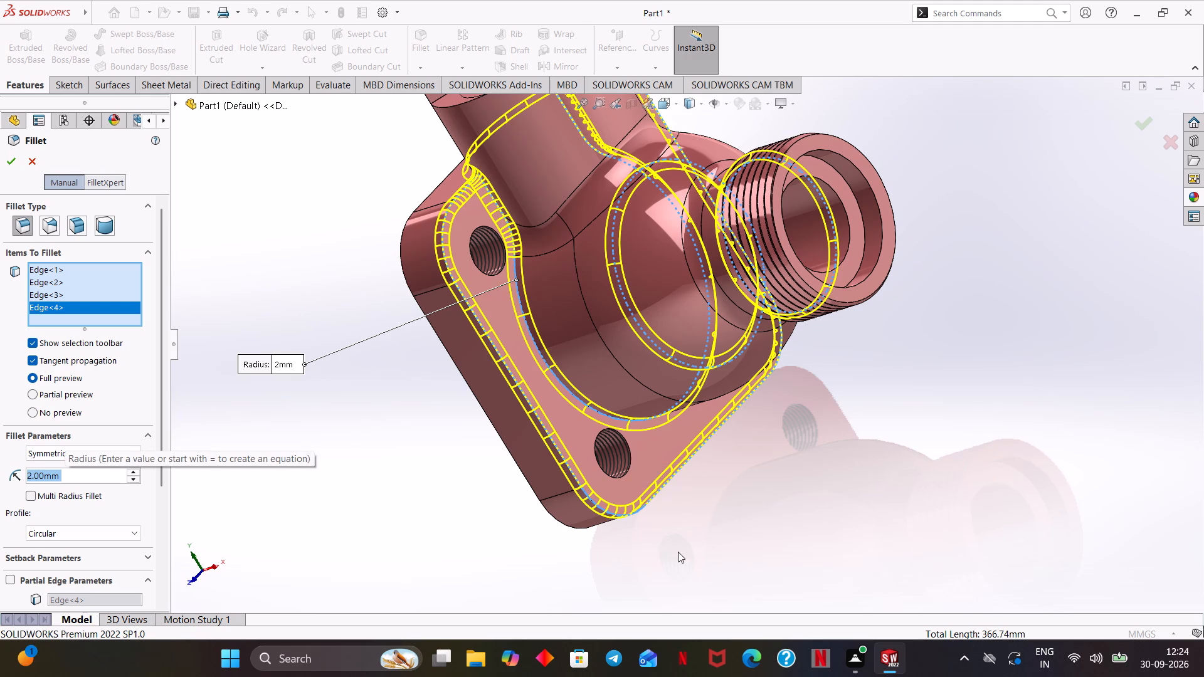
{"action": "middle_click_drag", "start_coordinate": [679, 550], "coordinate": [674, 544]}
{"action": "middle_click_drag", "start_coordinate": [896, 396], "coordinate": [874, 485], "text": "ctrl"}
{"action": "middle_click_drag", "start_coordinate": [904, 404], "coordinate": [949, 357]}
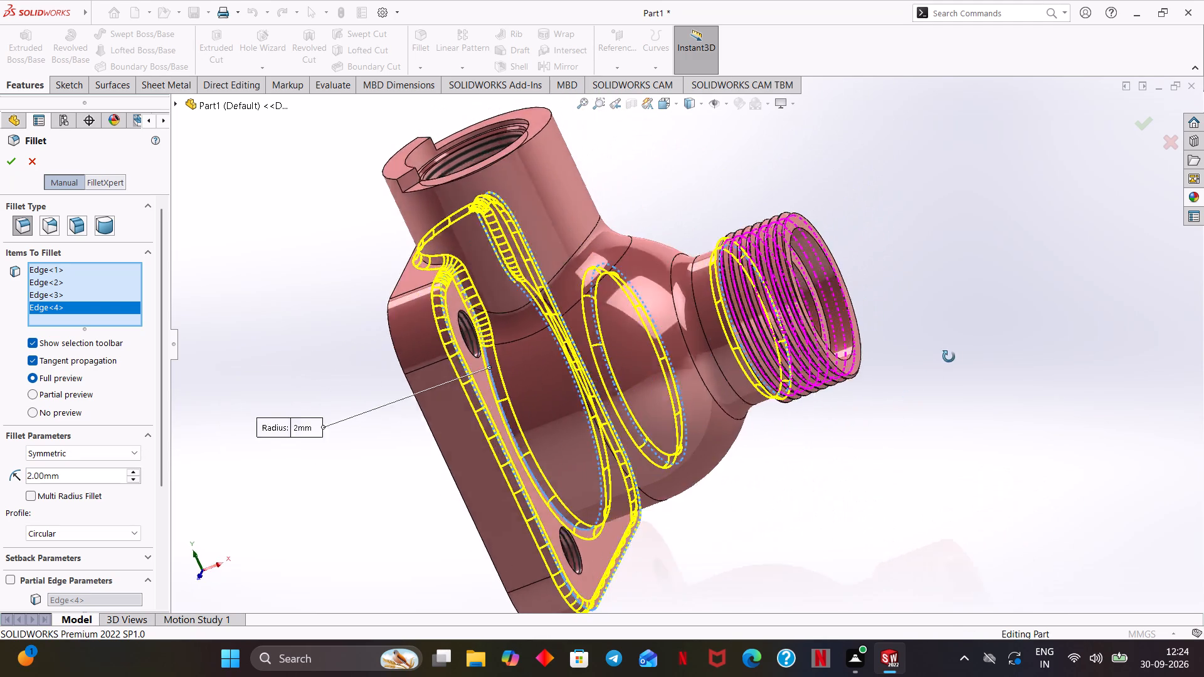
{"action": "middle_click_drag", "start_coordinate": [949, 357], "coordinate": [924, 464]}
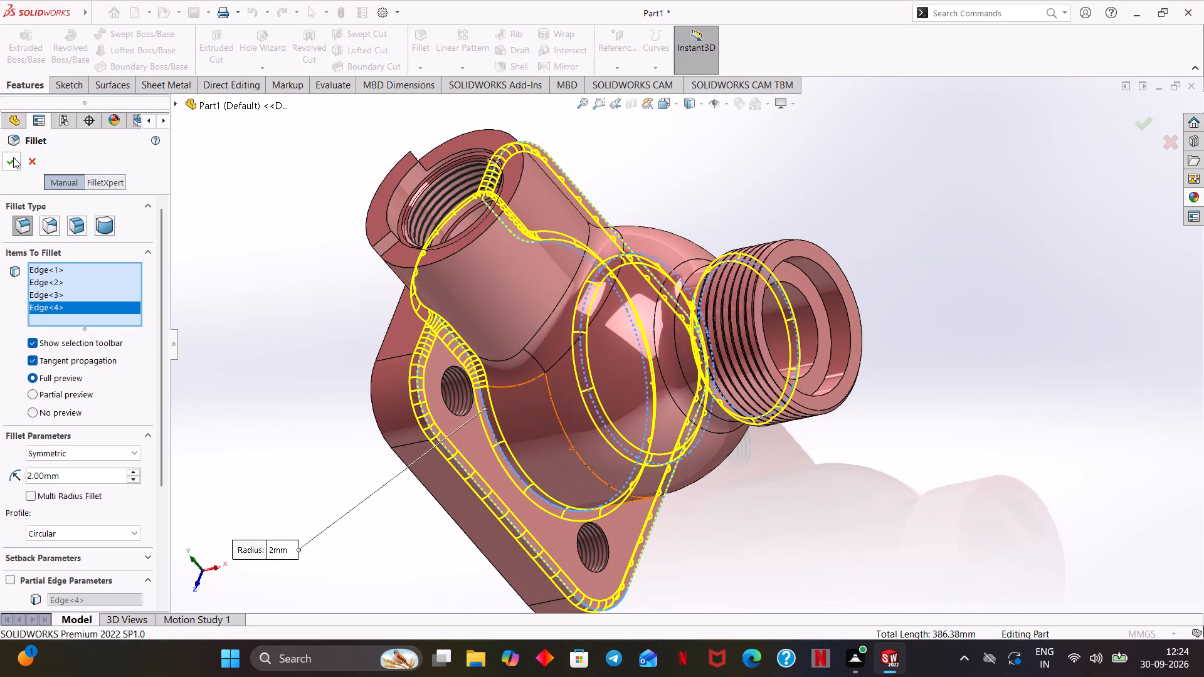
{"action": "left_click", "coordinate": [13, 157]}
{"action": "key", "text": "ctrl+7"}
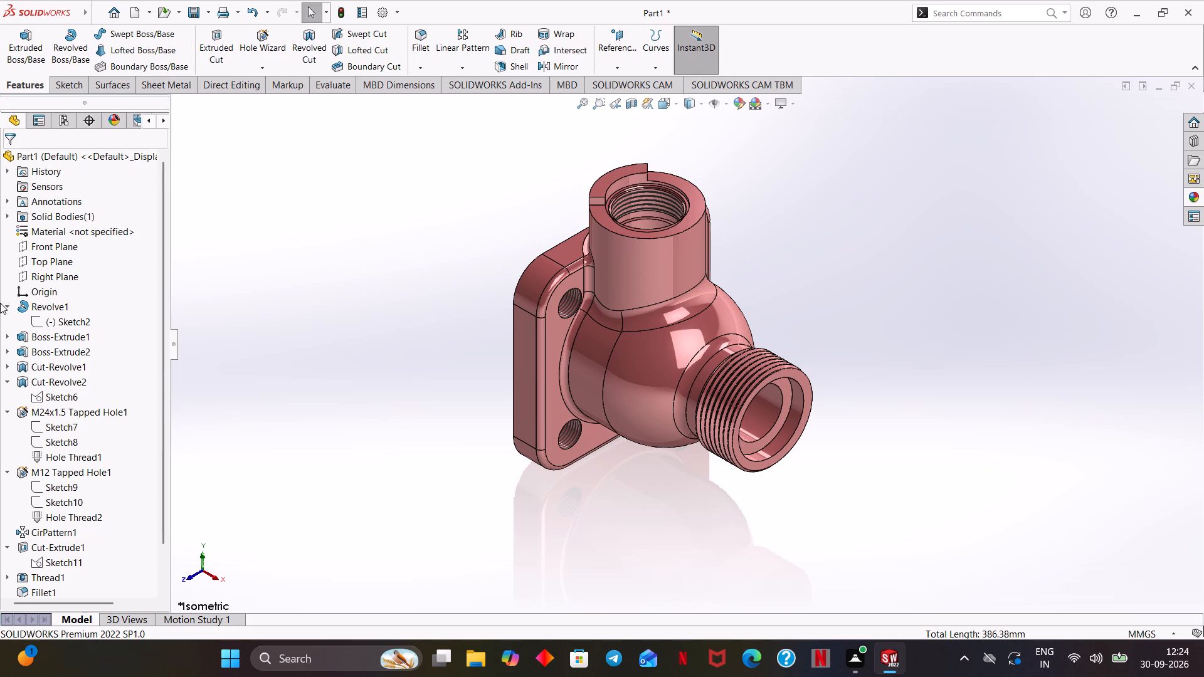
Apply the polished aluminum appearance to Cut-Revolve1, Cut-Revolve2, the M24x1.5 and M12 tapped holes, and the circular pattern.
{"action": "left_click", "coordinate": [49, 364], "text": "ctrl"}
{"action": "left_click", "coordinate": [51, 381], "text": "ctrl"}
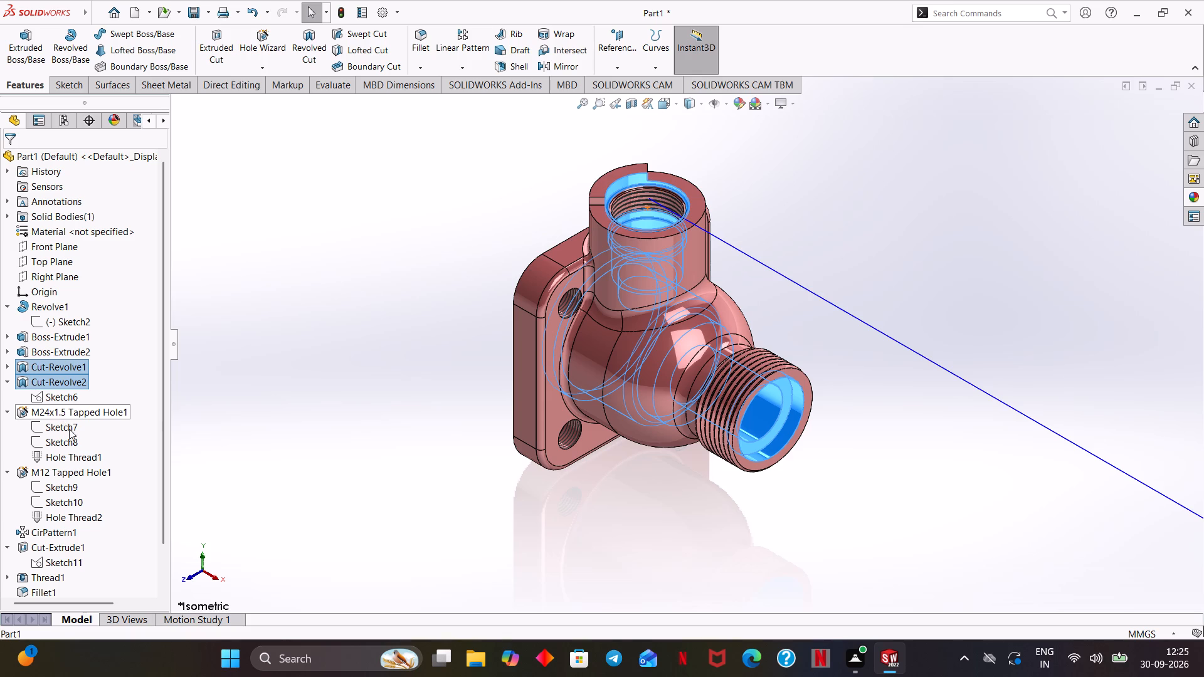
{"action": "left_click", "coordinate": [62, 411], "text": "ctrl"}
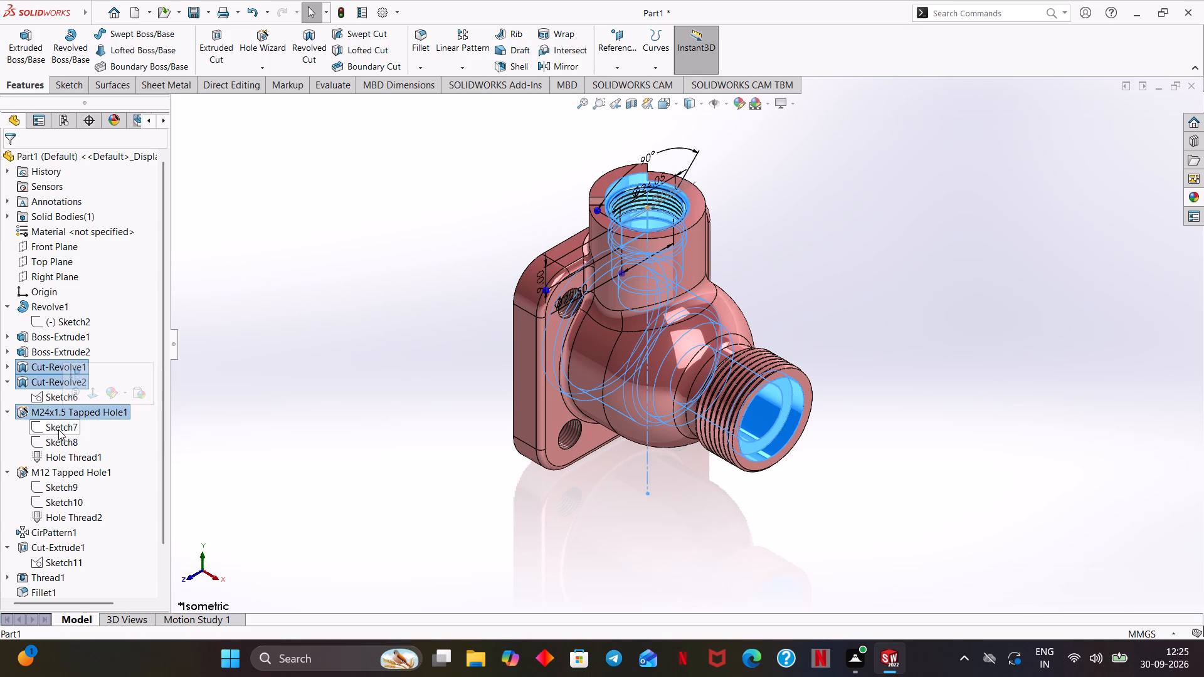
{"action": "left_click", "coordinate": [60, 466], "text": "ctrl"}
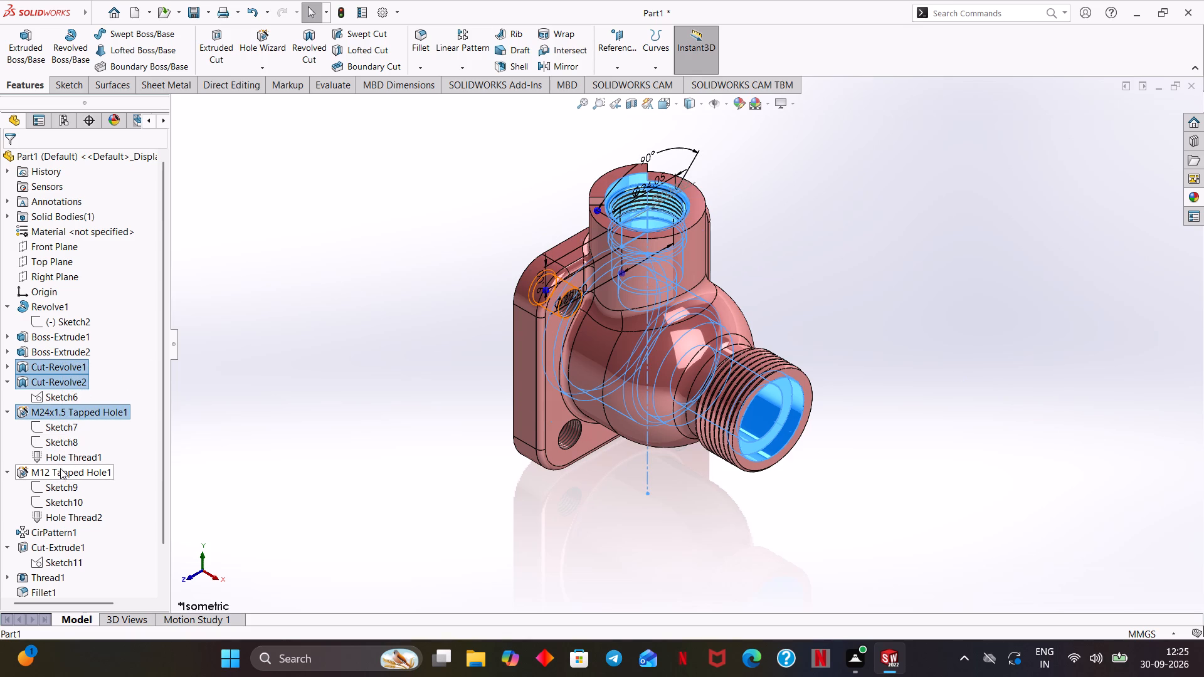
{"action": "left_click", "coordinate": [57, 528], "text": "ctrl"}
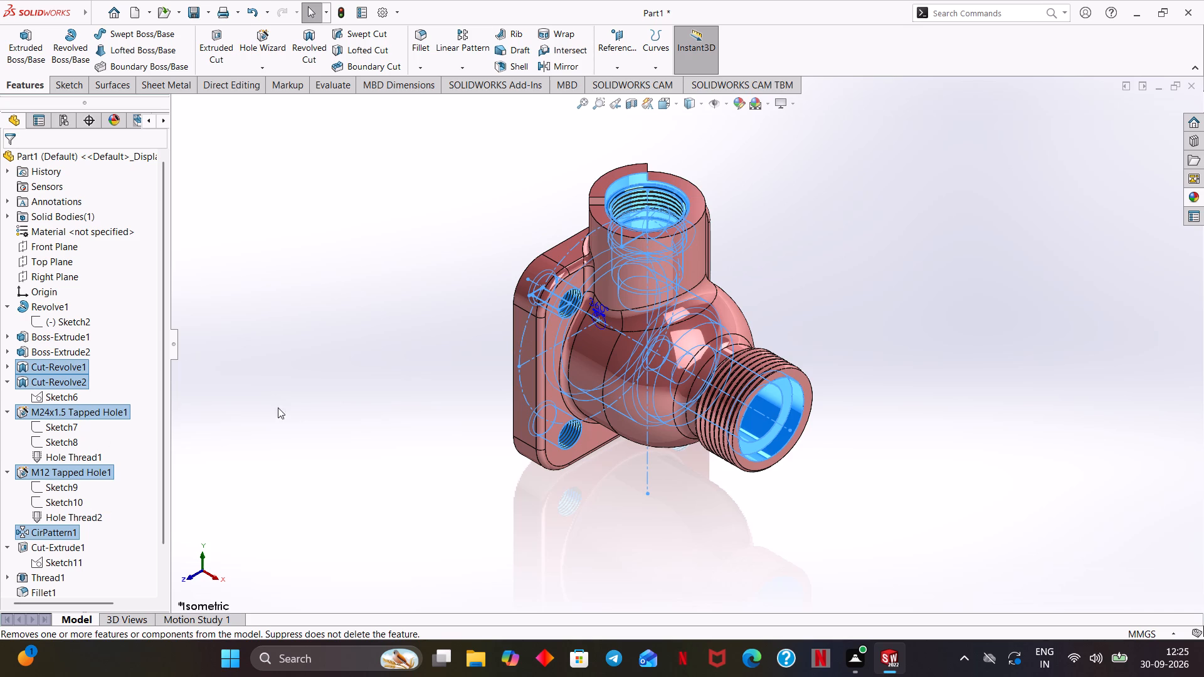
{"action": "left_click", "coordinate": [1191, 191]}
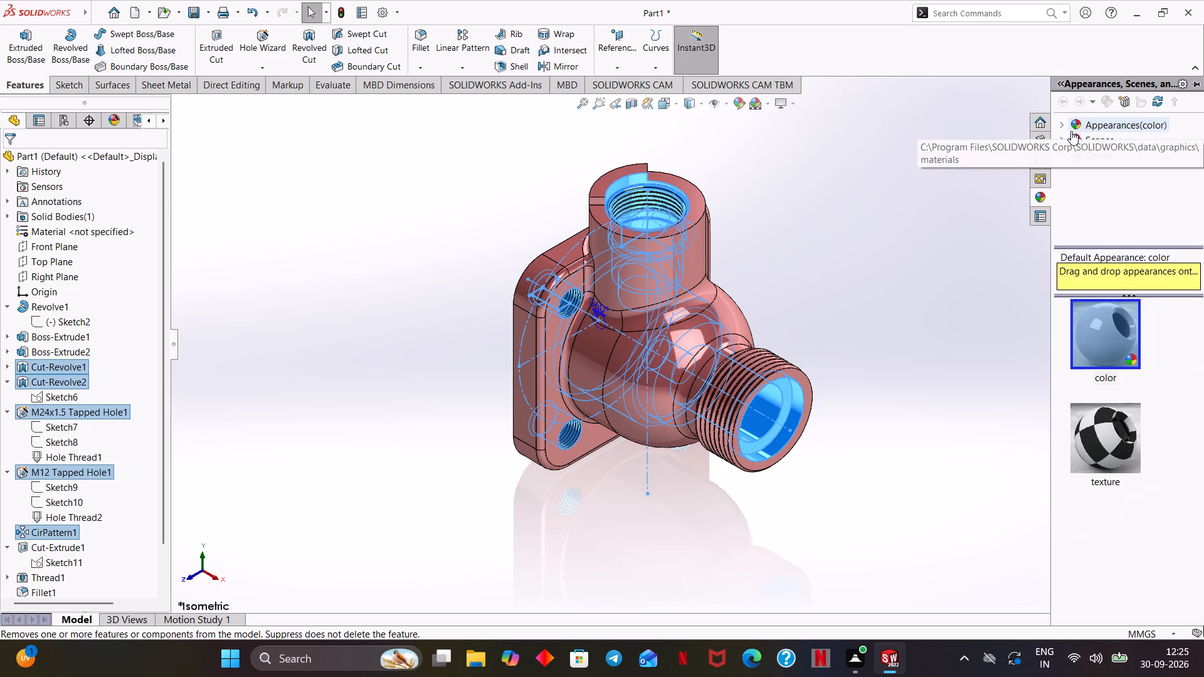
{"action": "left_click", "coordinate": [1064, 119]}
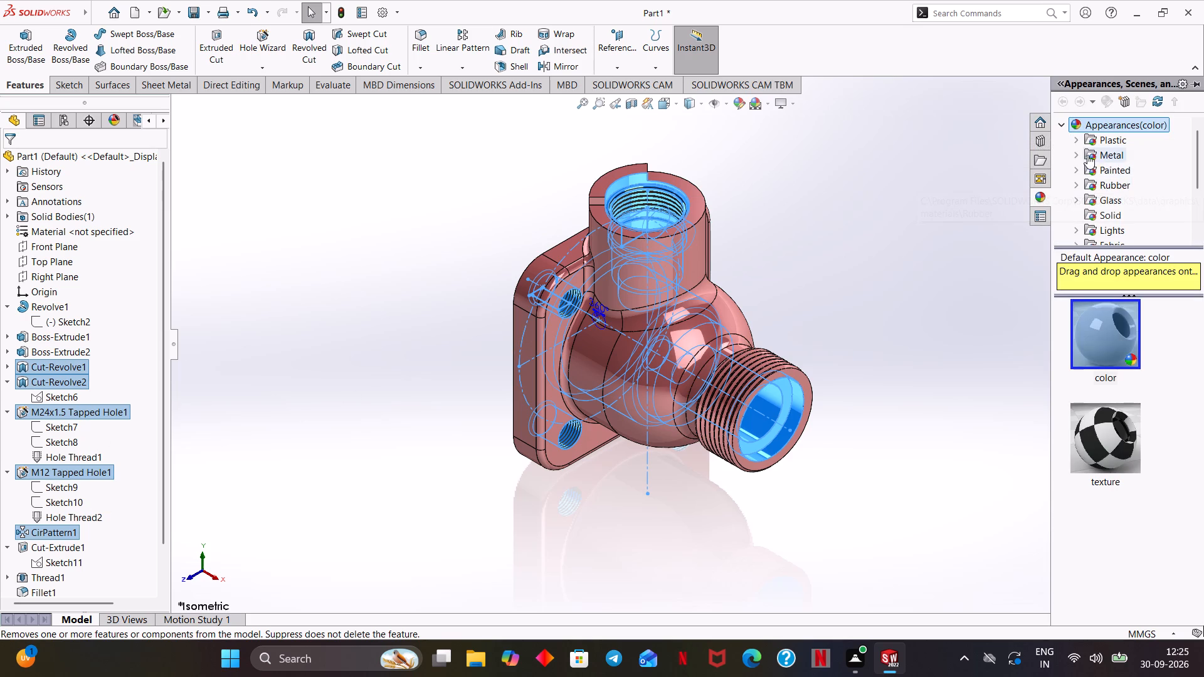
{"action": "left_click", "coordinate": [1075, 154]}
{"action": "left_click", "coordinate": [1108, 173]}
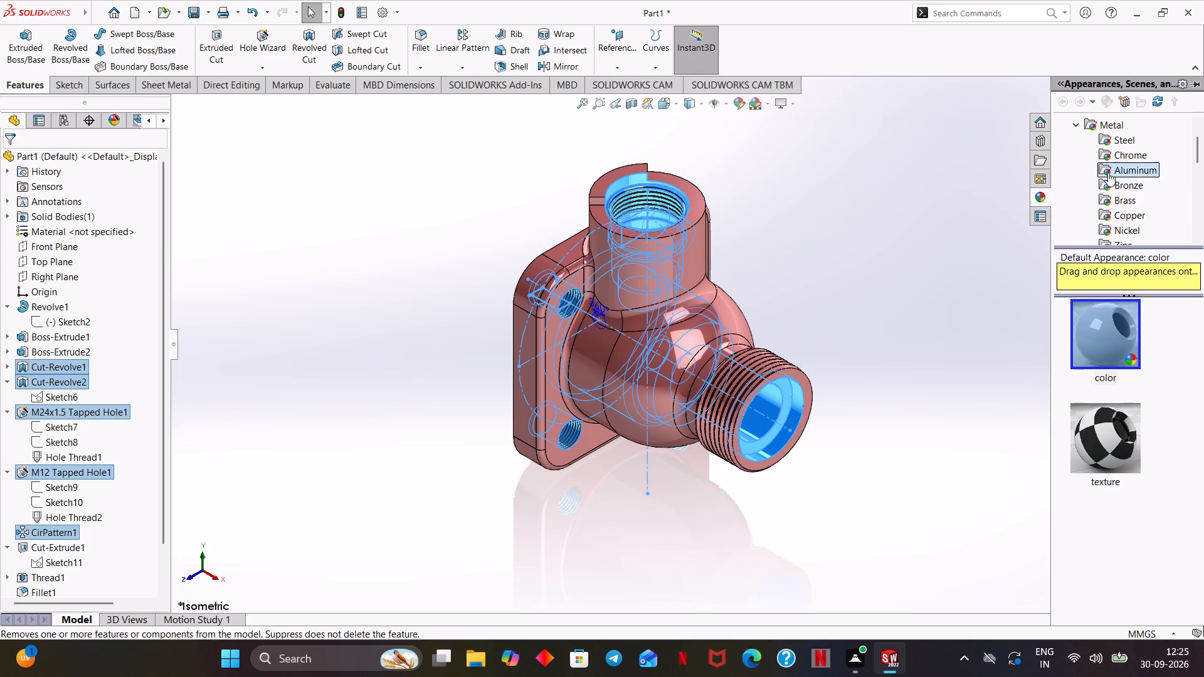
{"action": "double_click", "coordinate": [1114, 341]}
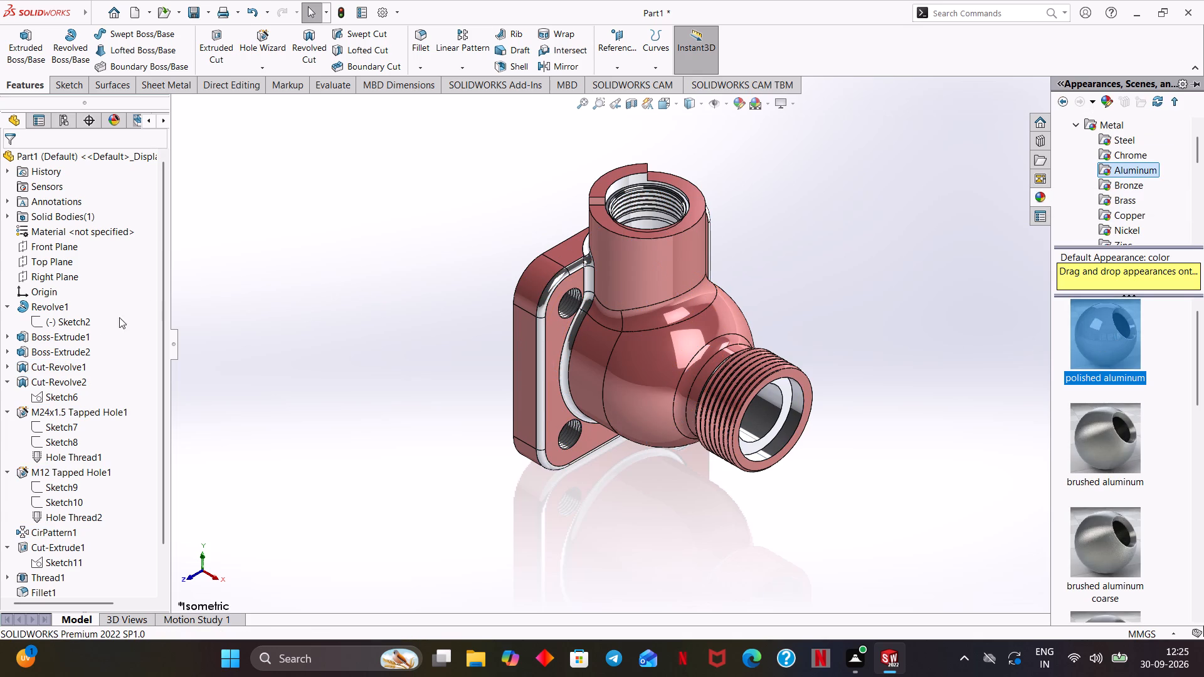
Apply the polished aluminum appearance to the outlet's external thread feature, Thread1.
{"action": "scroll", "coordinate": [59, 450], "scroll_direction": "down", "scroll_amount": 1}
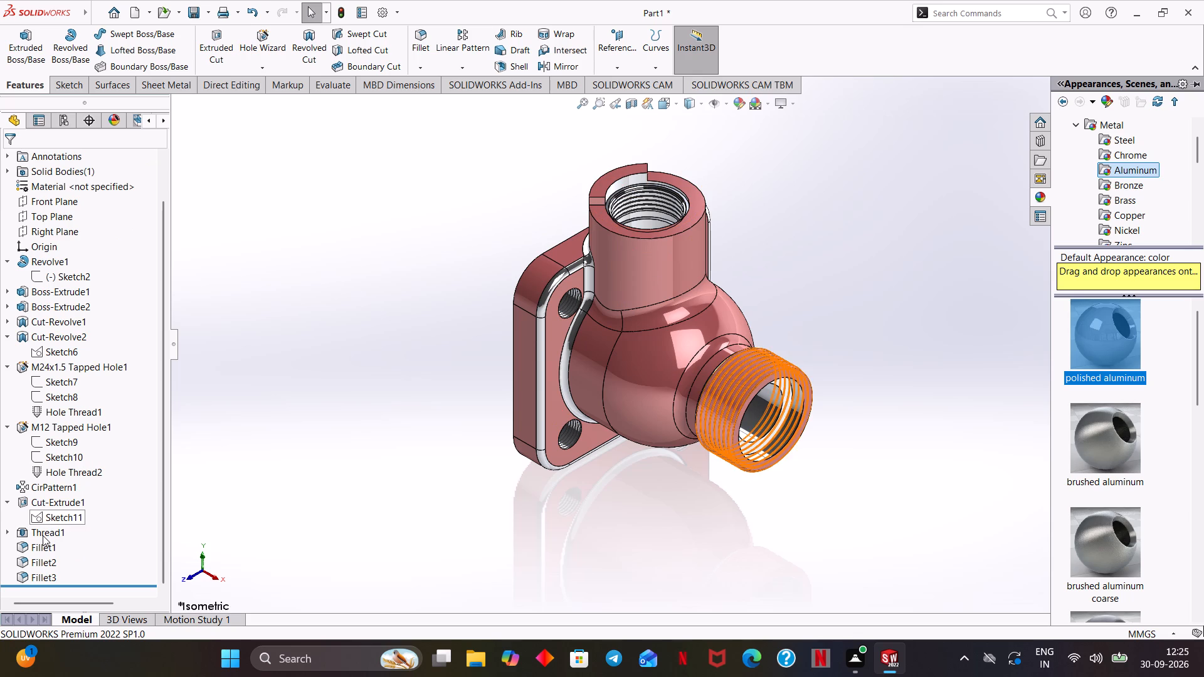
{"action": "left_click", "coordinate": [930, 312]}
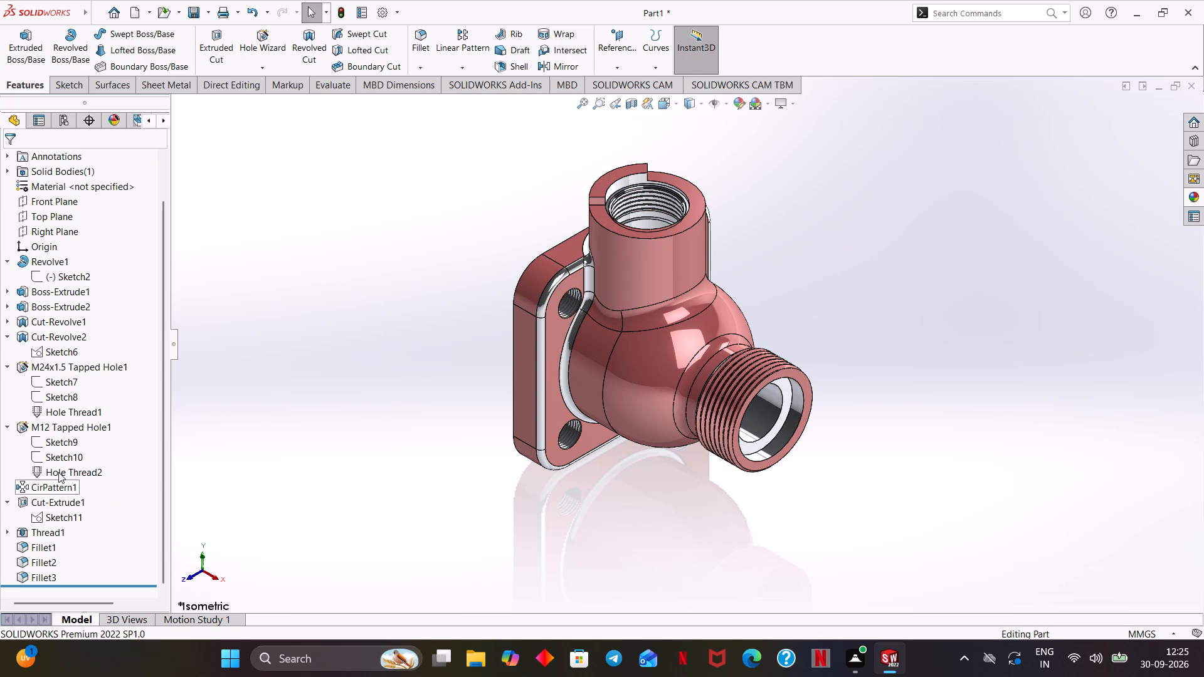
{"action": "left_click", "coordinate": [38, 534]}
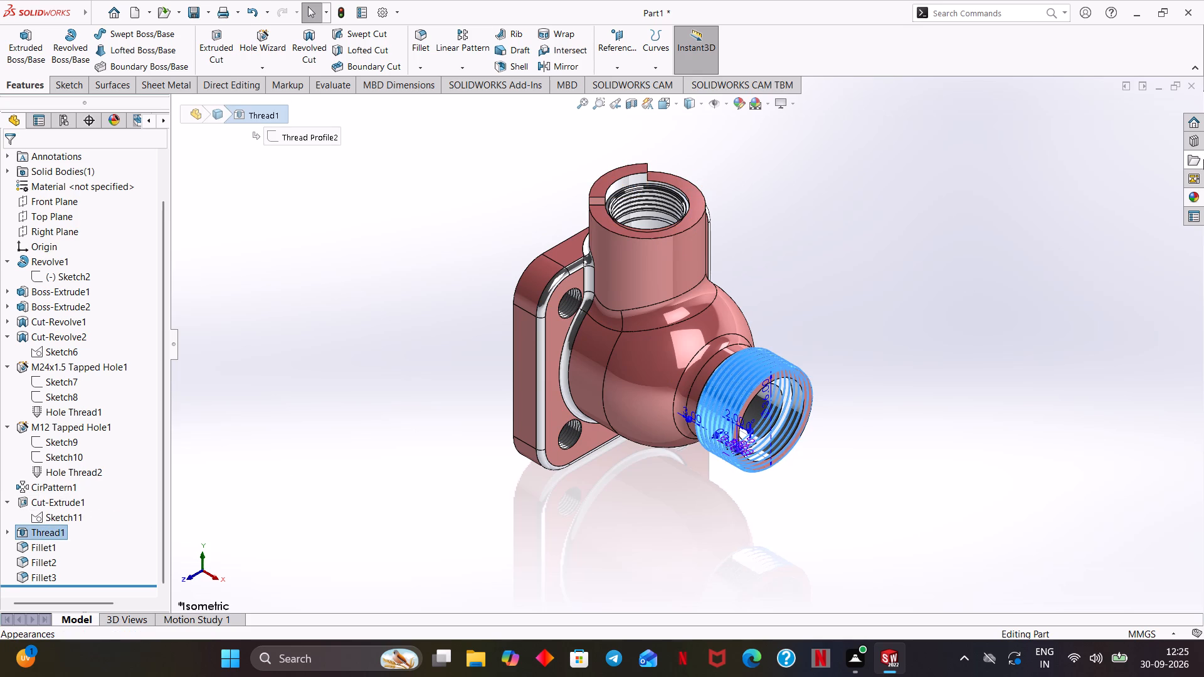
{"action": "left_click", "coordinate": [1196, 189]}
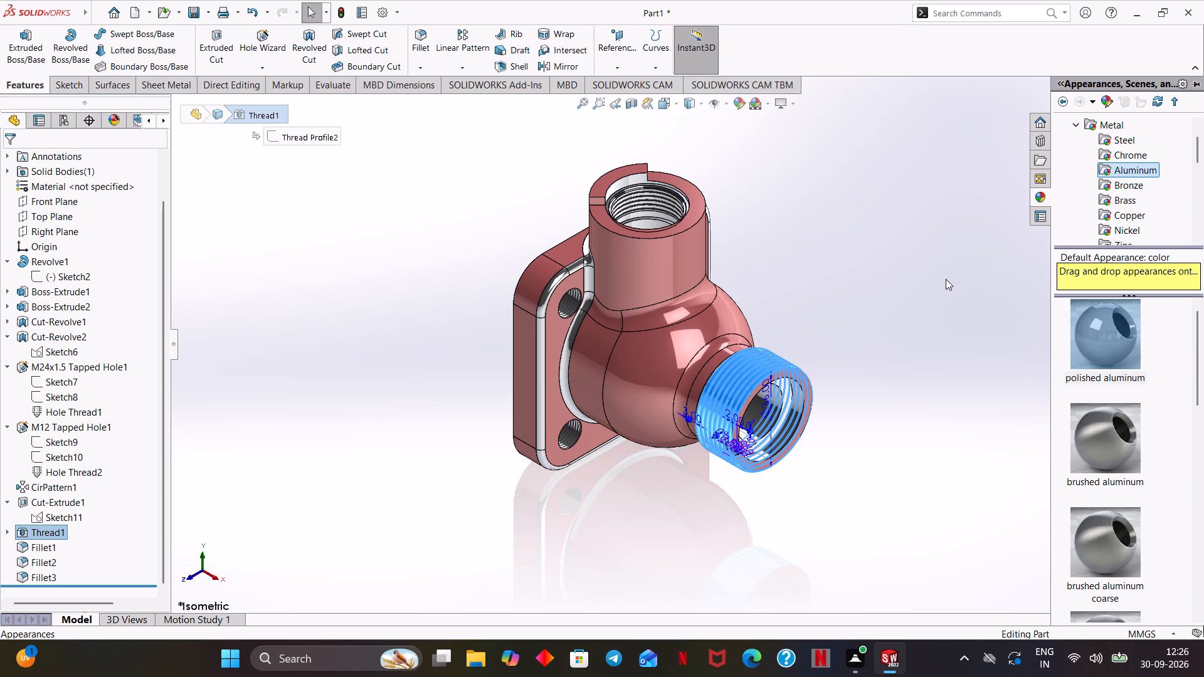
{"action": "left_click", "coordinate": [1091, 317]}
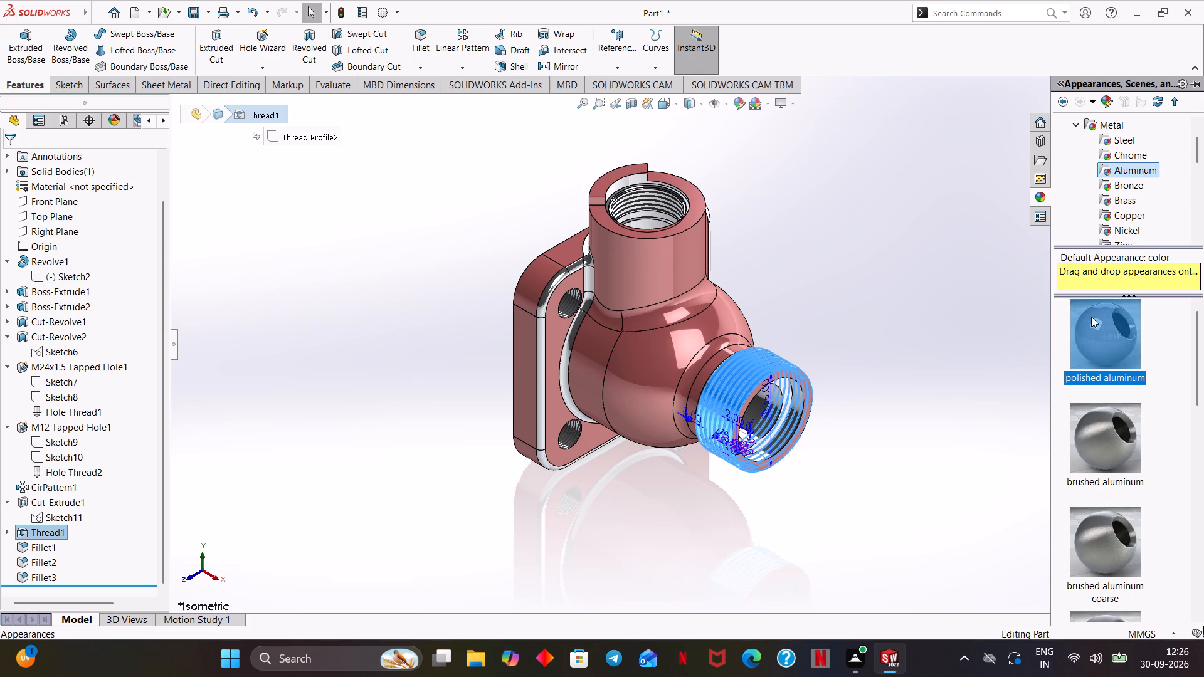
{"action": "left_click", "coordinate": [1093, 325]}
{"action": "left_click_drag", "start_coordinate": [1094, 325], "coordinate": [774, 389]}
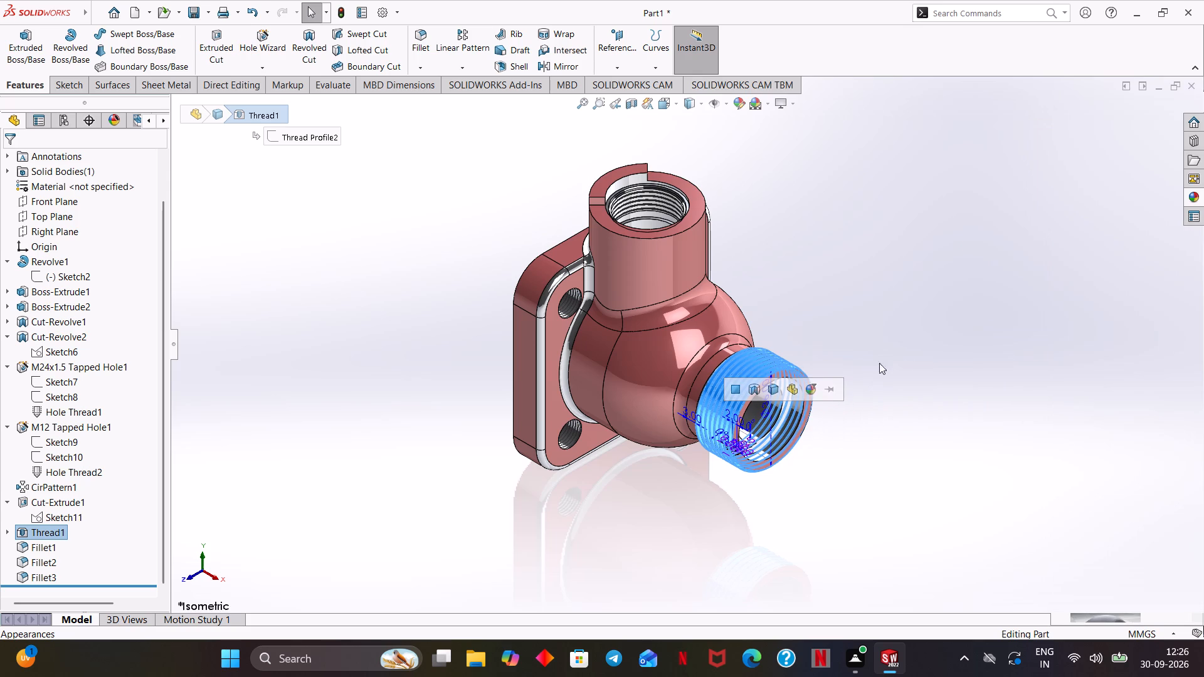
{"action": "left_click", "coordinate": [1199, 194]}
{"action": "double_click", "coordinate": [1118, 338]}
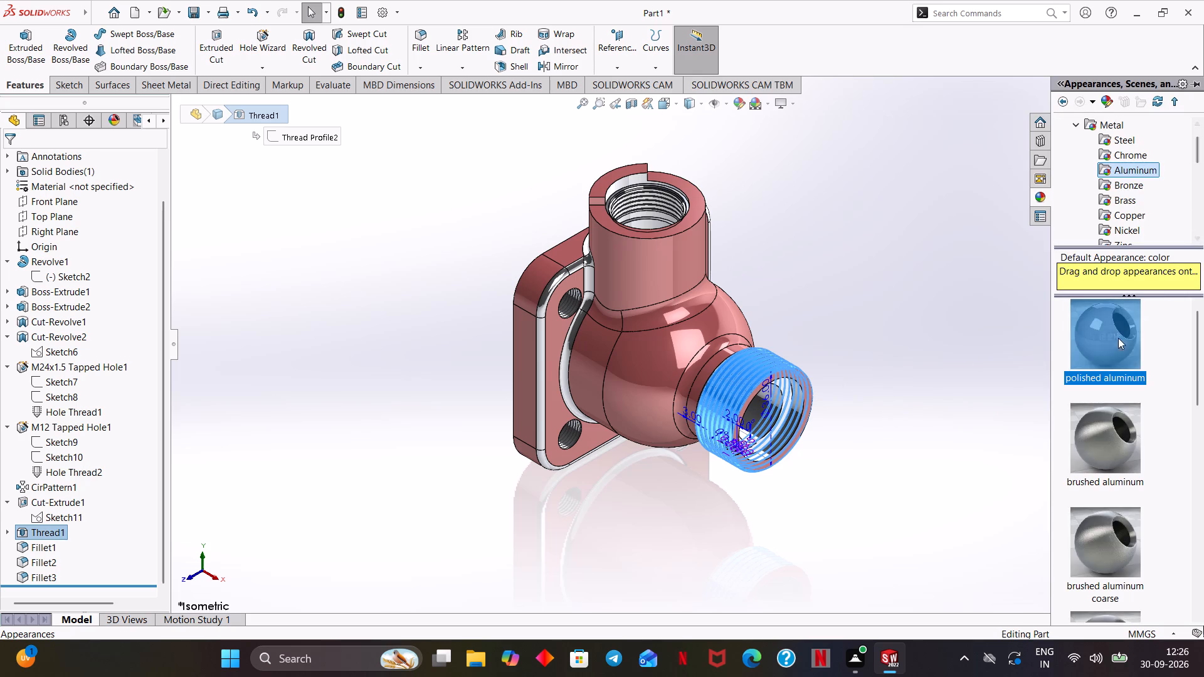
{"action": "left_click", "coordinate": [323, 245]}
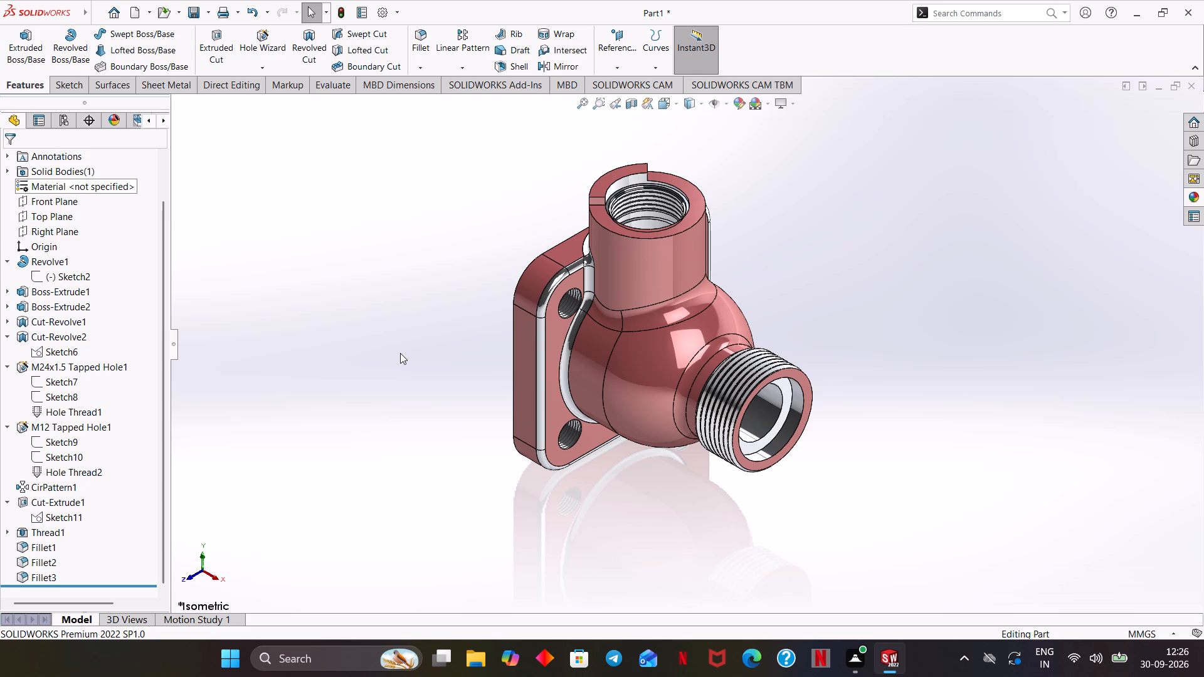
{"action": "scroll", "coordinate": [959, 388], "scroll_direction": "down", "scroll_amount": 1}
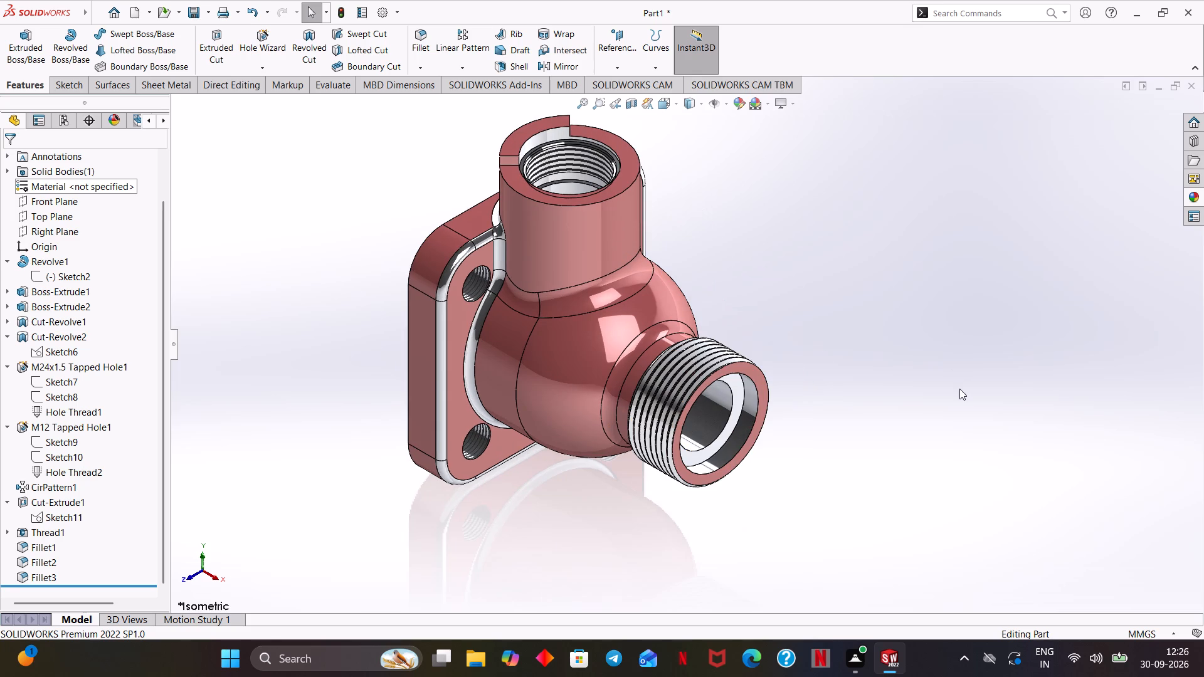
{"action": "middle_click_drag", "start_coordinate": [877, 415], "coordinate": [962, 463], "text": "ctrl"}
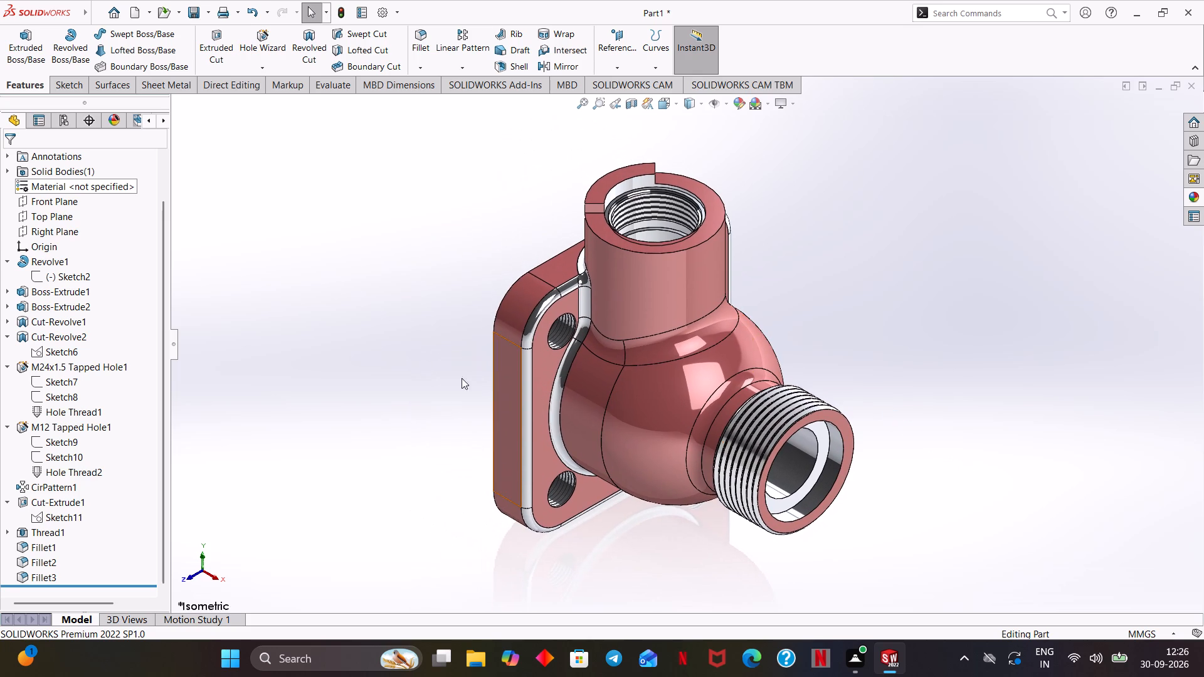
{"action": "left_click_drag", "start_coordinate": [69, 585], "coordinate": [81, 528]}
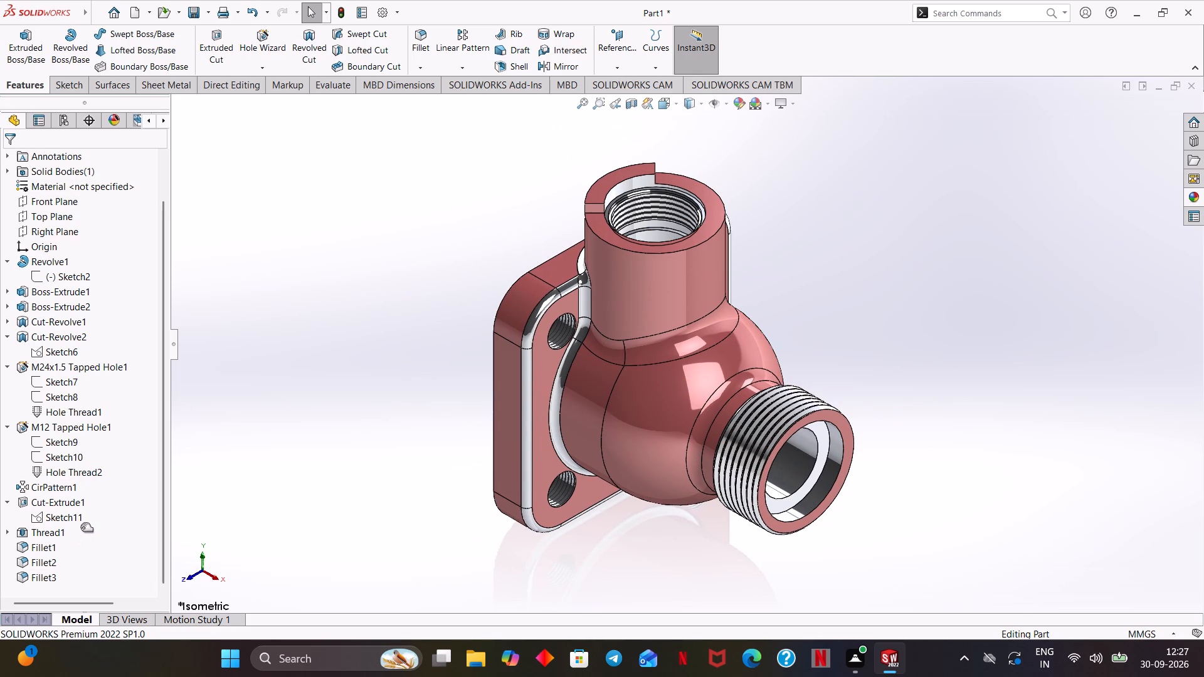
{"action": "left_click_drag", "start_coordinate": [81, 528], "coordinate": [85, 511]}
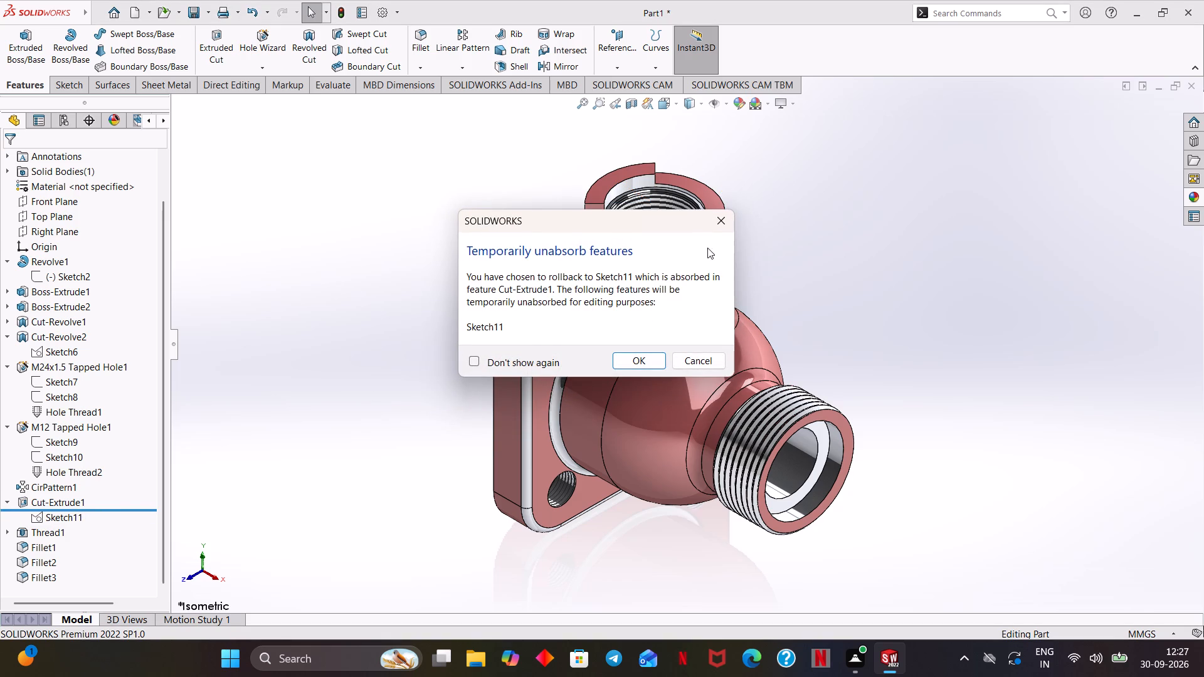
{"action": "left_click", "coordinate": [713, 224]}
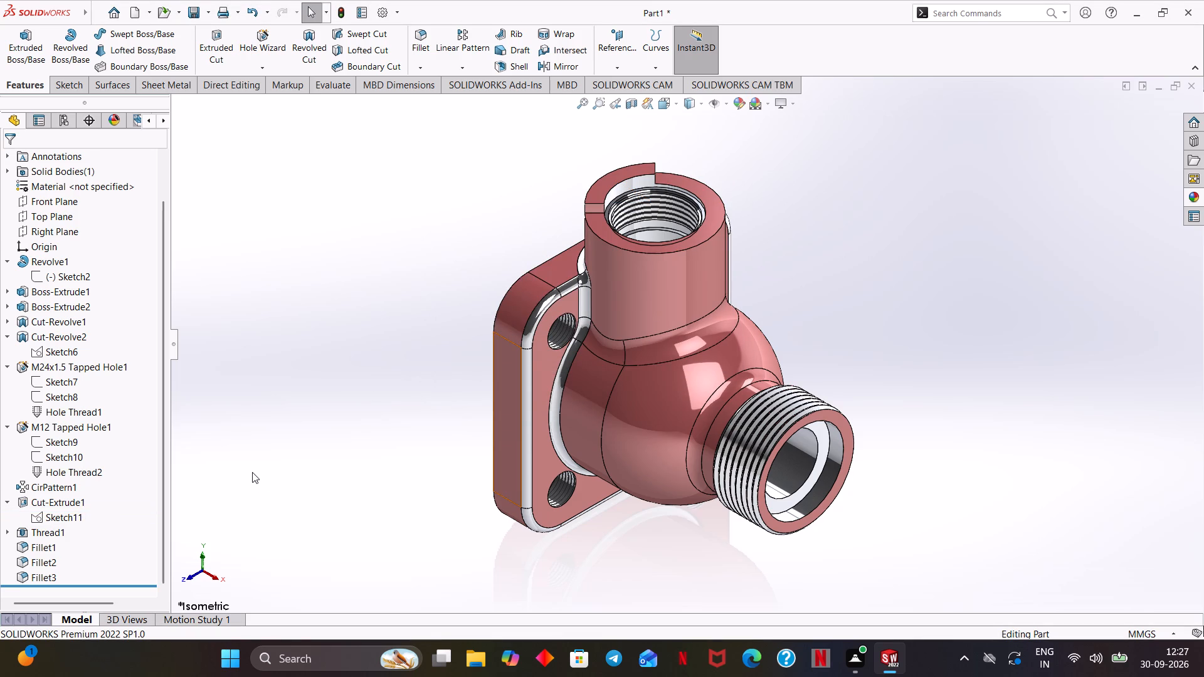
Collapse the expanded Cut-Extrude1, M12 and M24x1.5 tapped hole, Cut-Revolve2 and Revolve1 entries in the feature tree.
{"action": "left_click", "coordinate": [8, 503]}
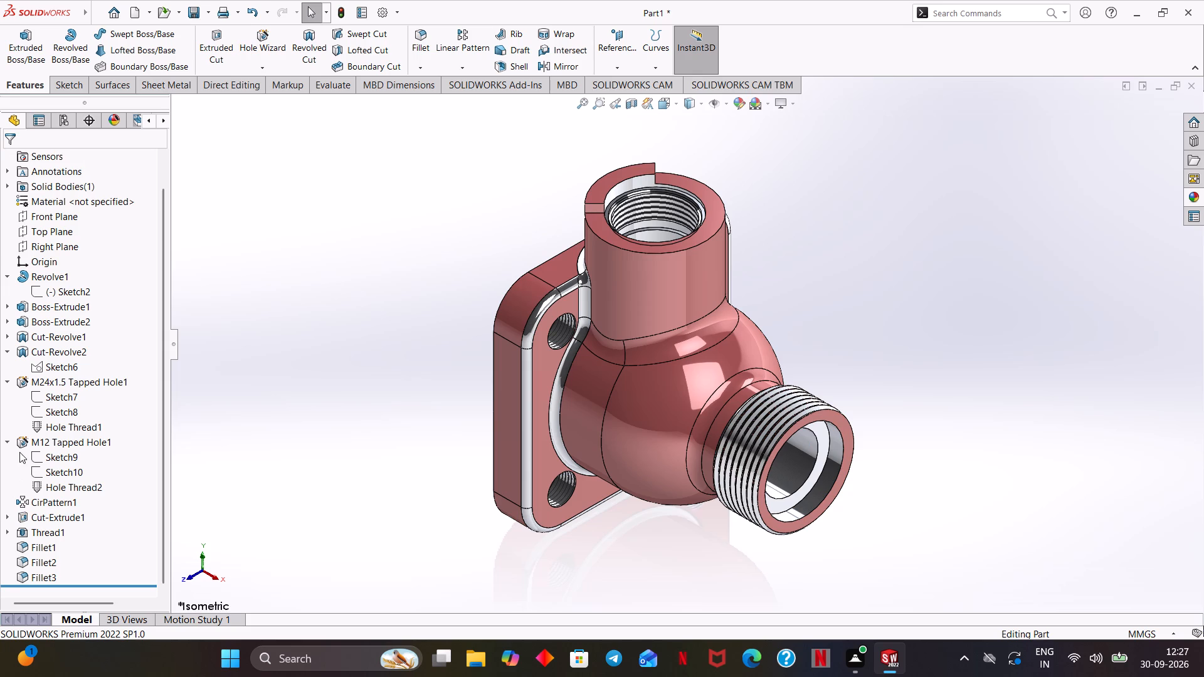
{"action": "left_click", "coordinate": [4, 444]}
{"action": "left_click", "coordinate": [2, 416]}
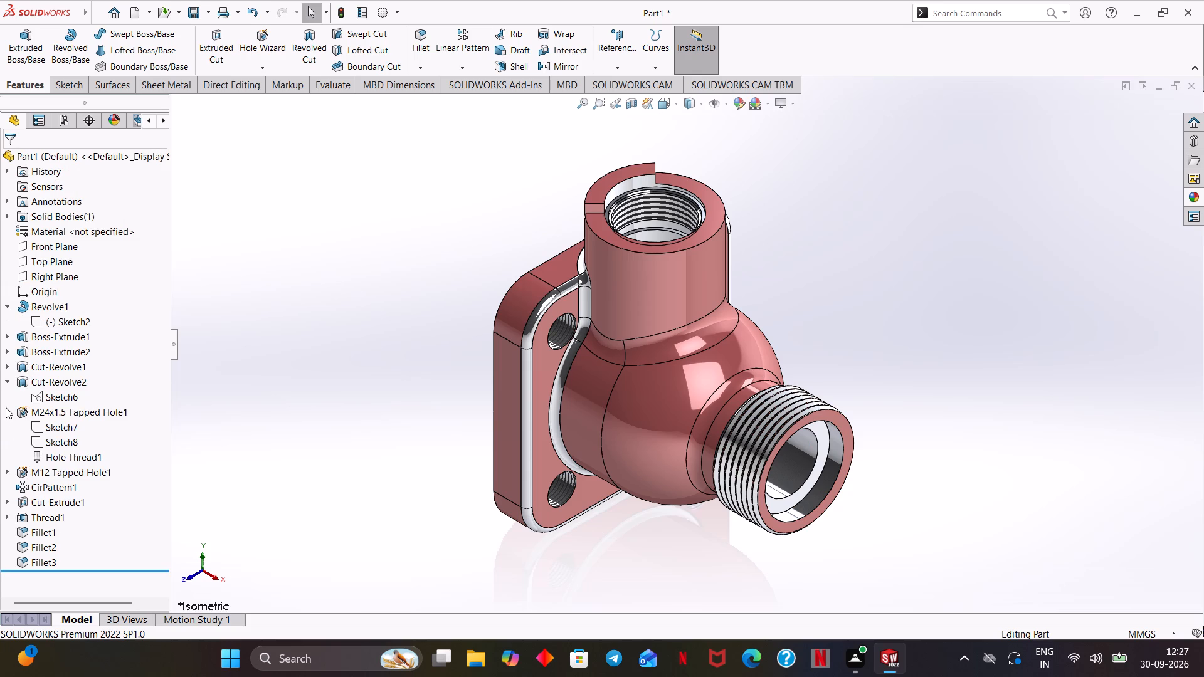
{"action": "left_click", "coordinate": [8, 407]}
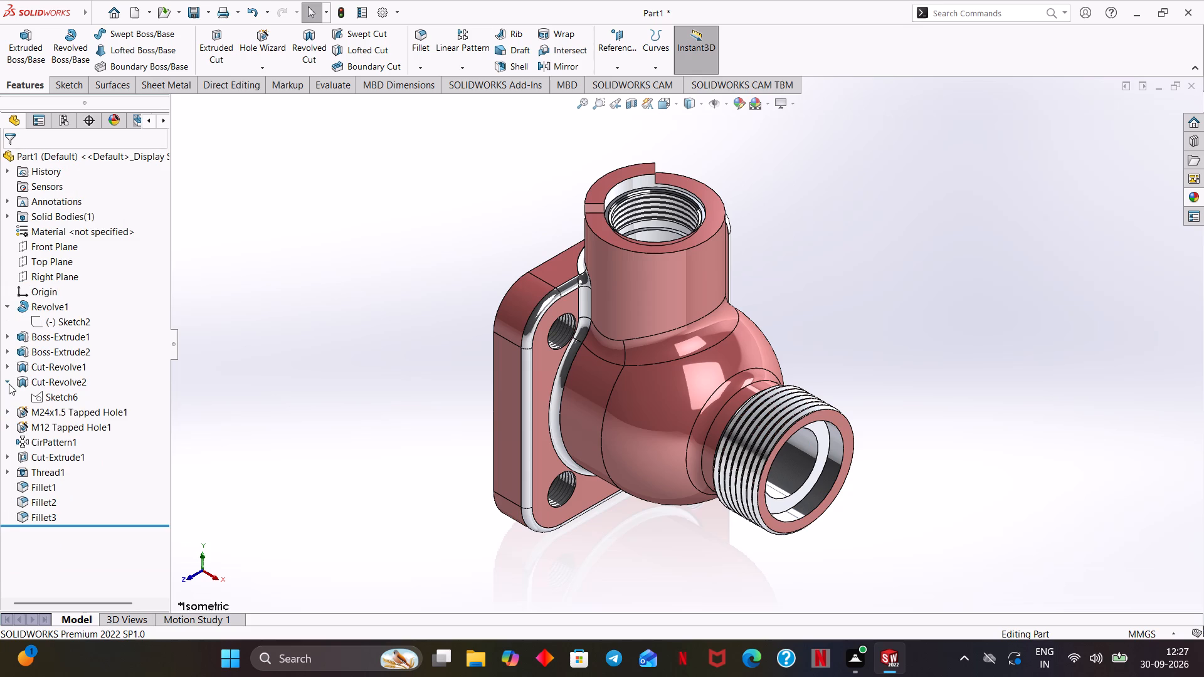
{"action": "left_click", "coordinate": [9, 384]}
{"action": "left_click", "coordinate": [9, 307]}
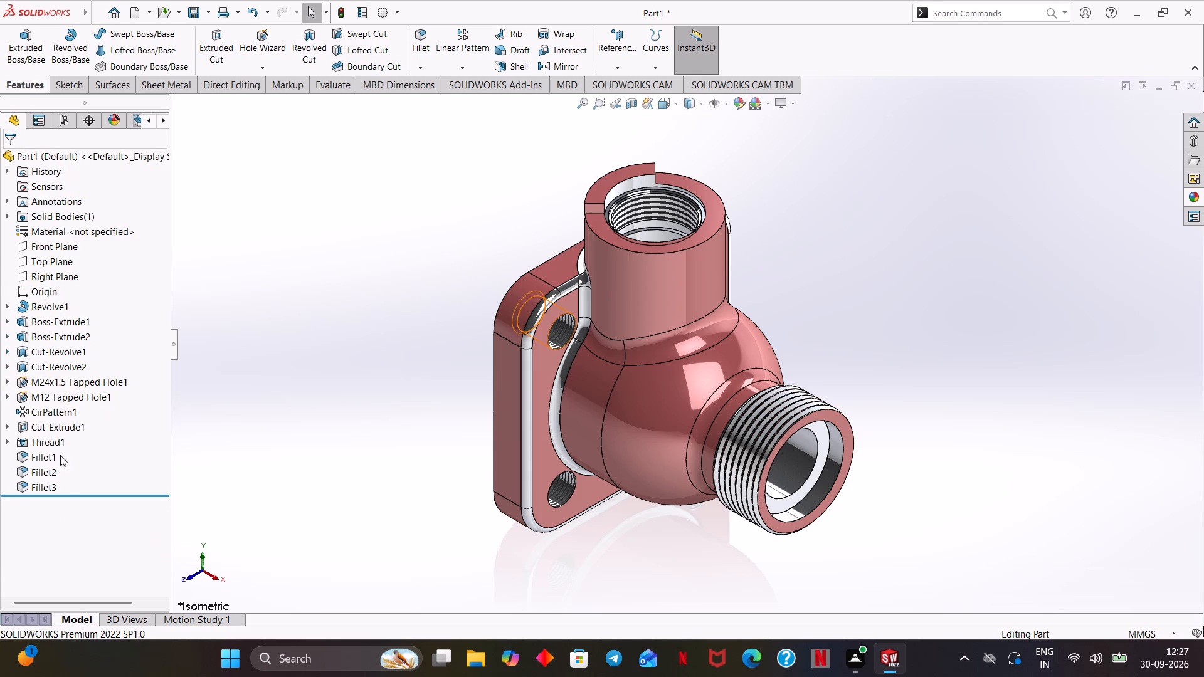
Roll the model back to just after Cut-Extrude1, ahead of the outlet's Thread1 feature.
{"action": "left_click_drag", "start_coordinate": [83, 496], "coordinate": [90, 438]}
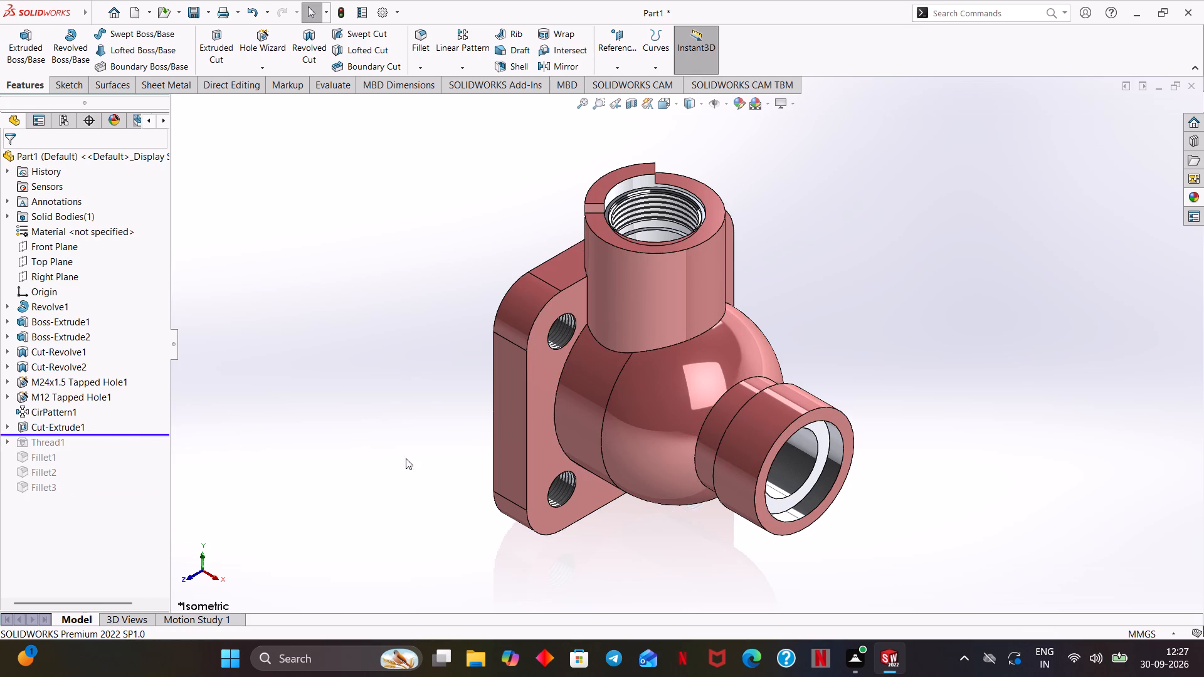
{"action": "scroll", "coordinate": [744, 439], "scroll_direction": "down", "scroll_amount": 1}
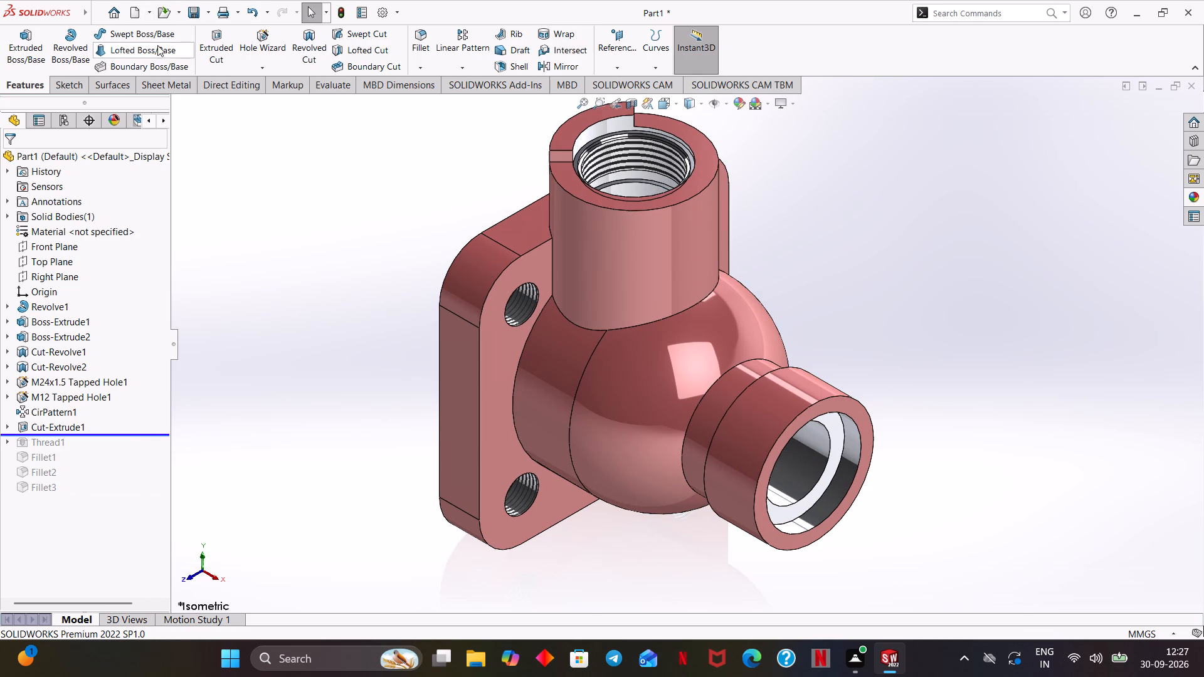
{"action": "left_click", "coordinate": [40, 87]}
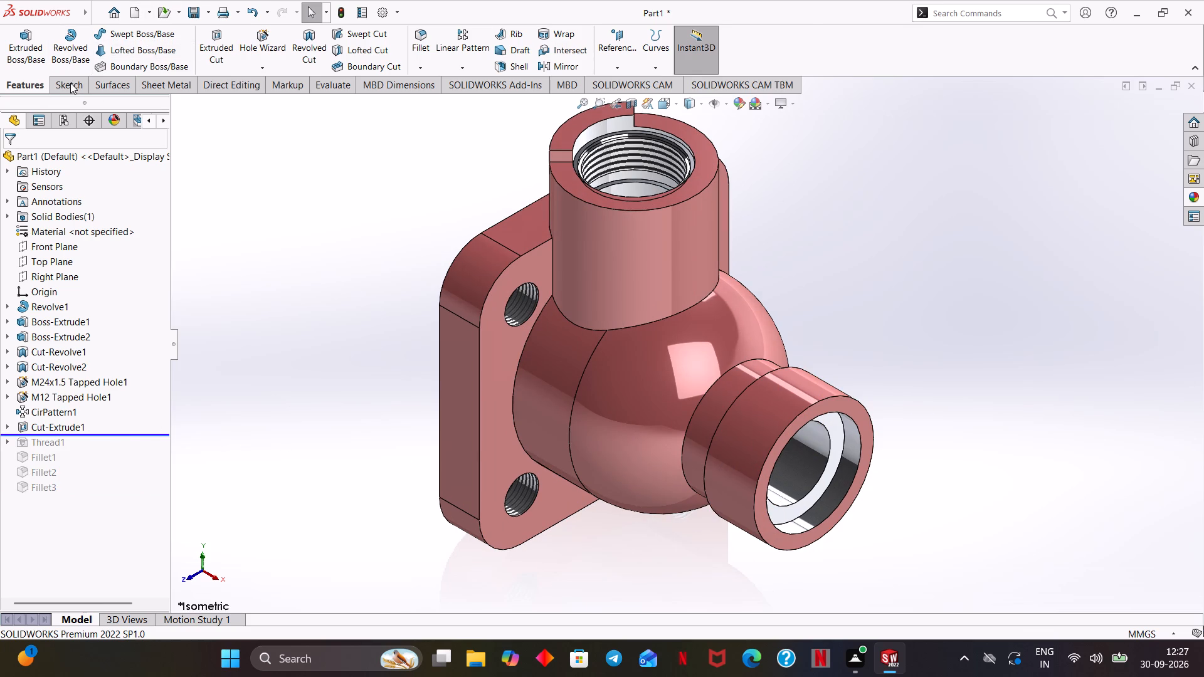
{"action": "left_click", "coordinate": [70, 83]}
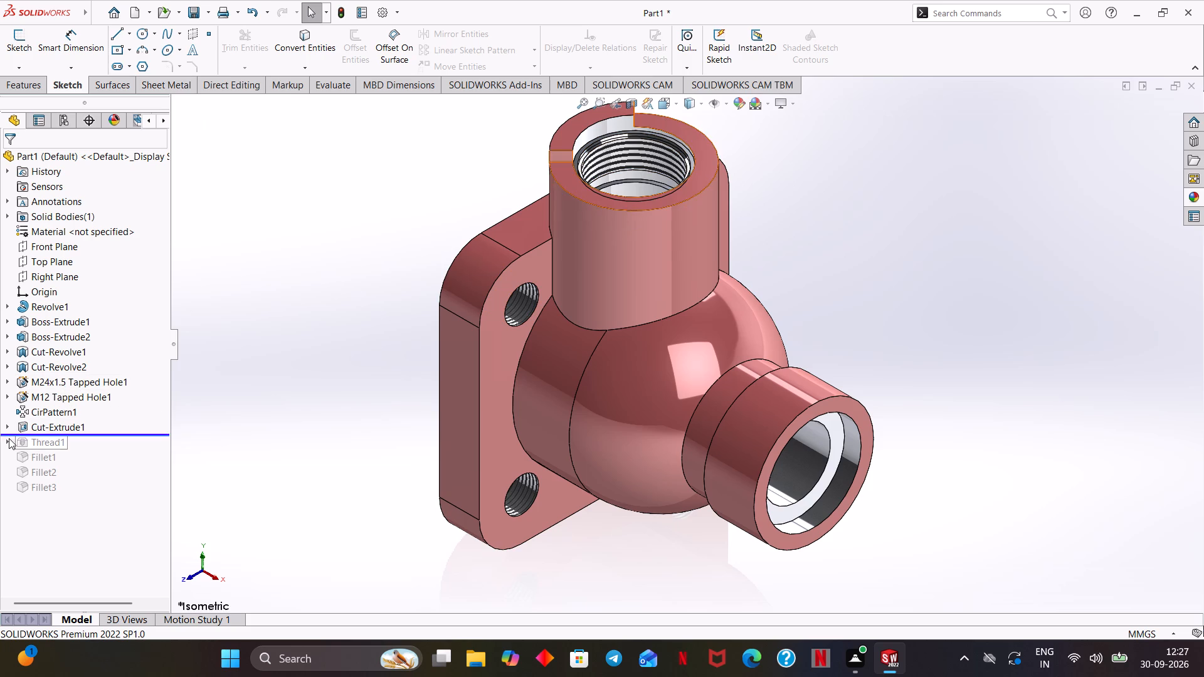
{"action": "left_click", "coordinate": [31, 430]}
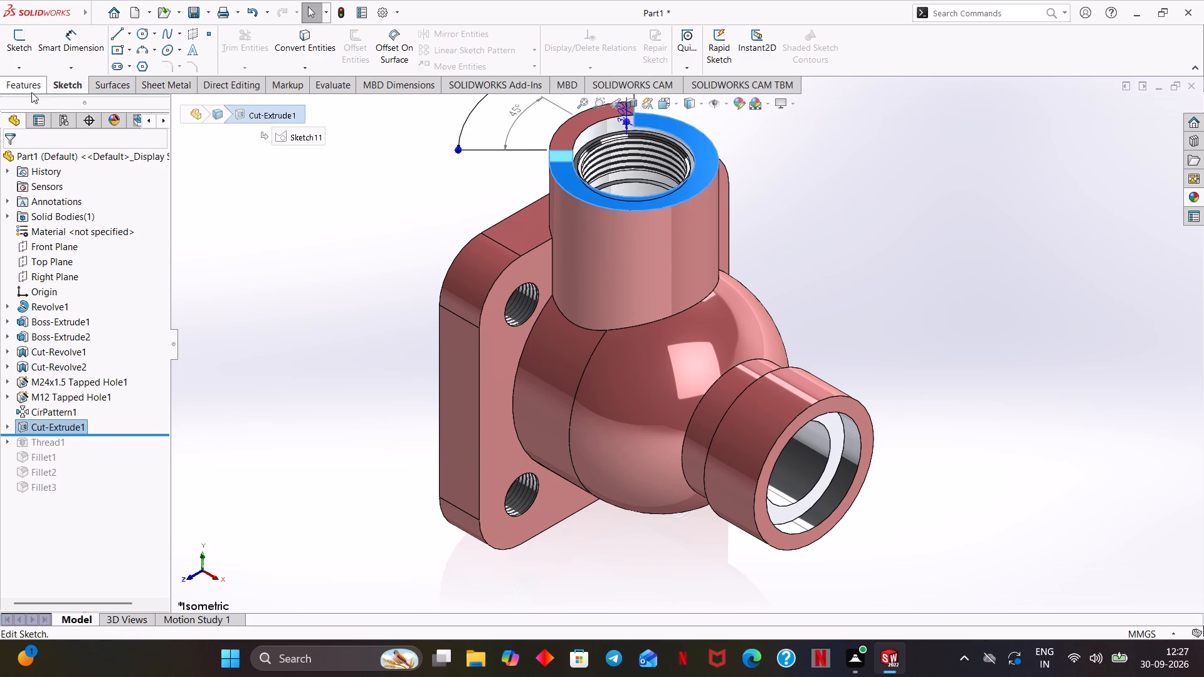
{"action": "left_click", "coordinate": [284, 283]}
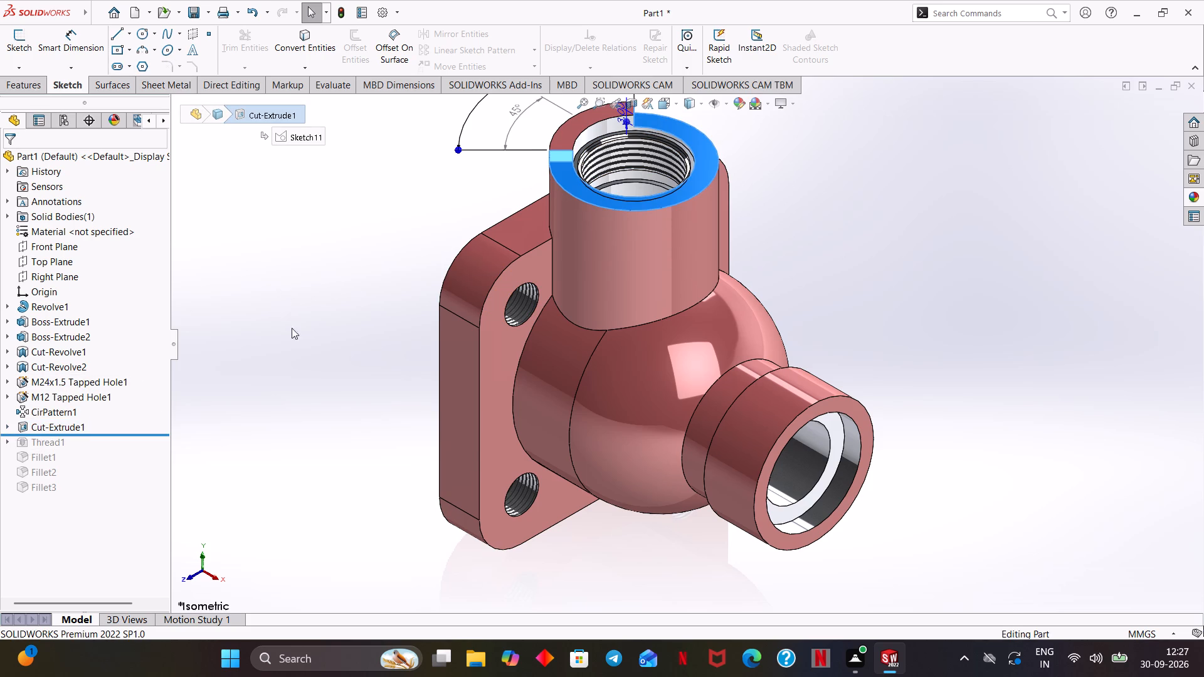
{"action": "scroll", "coordinate": [293, 335], "scroll_direction": "down", "scroll_amount": 1}
{"action": "middle_click_drag", "start_coordinate": [351, 409], "coordinate": [261, 360], "text": "ctrl"}
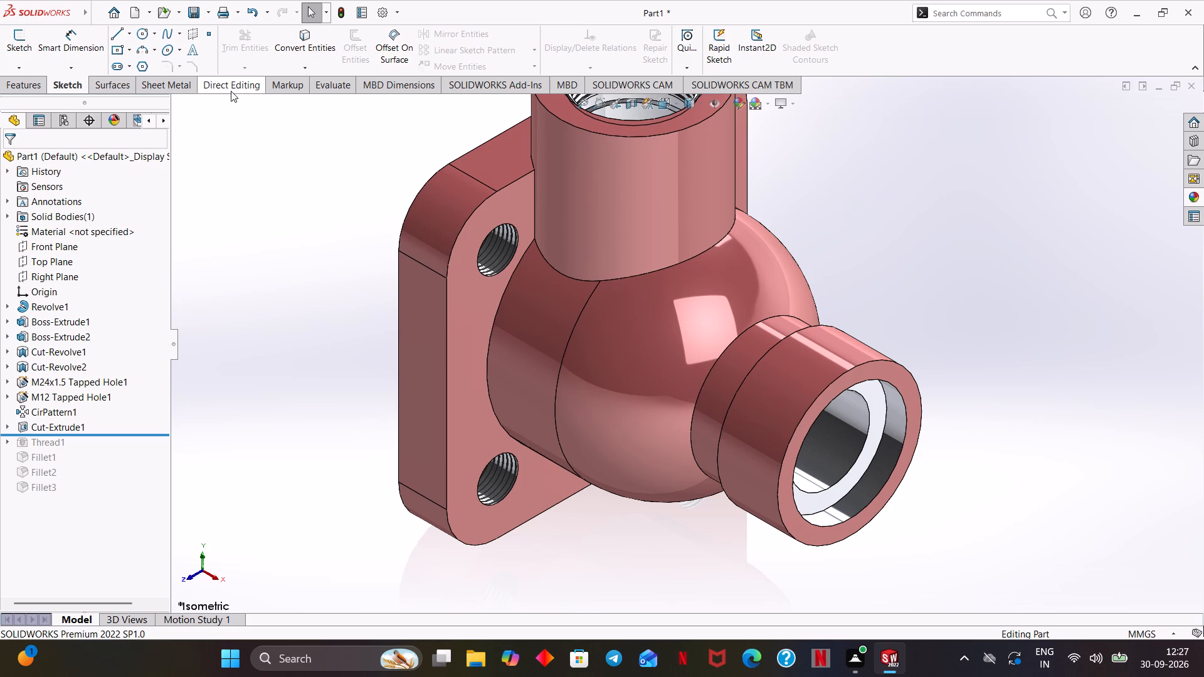
Chamfer the outer circular edge of the outlet's open end with 1 mm distance and 45 degree angle.
{"action": "left_click", "coordinate": [29, 85]}
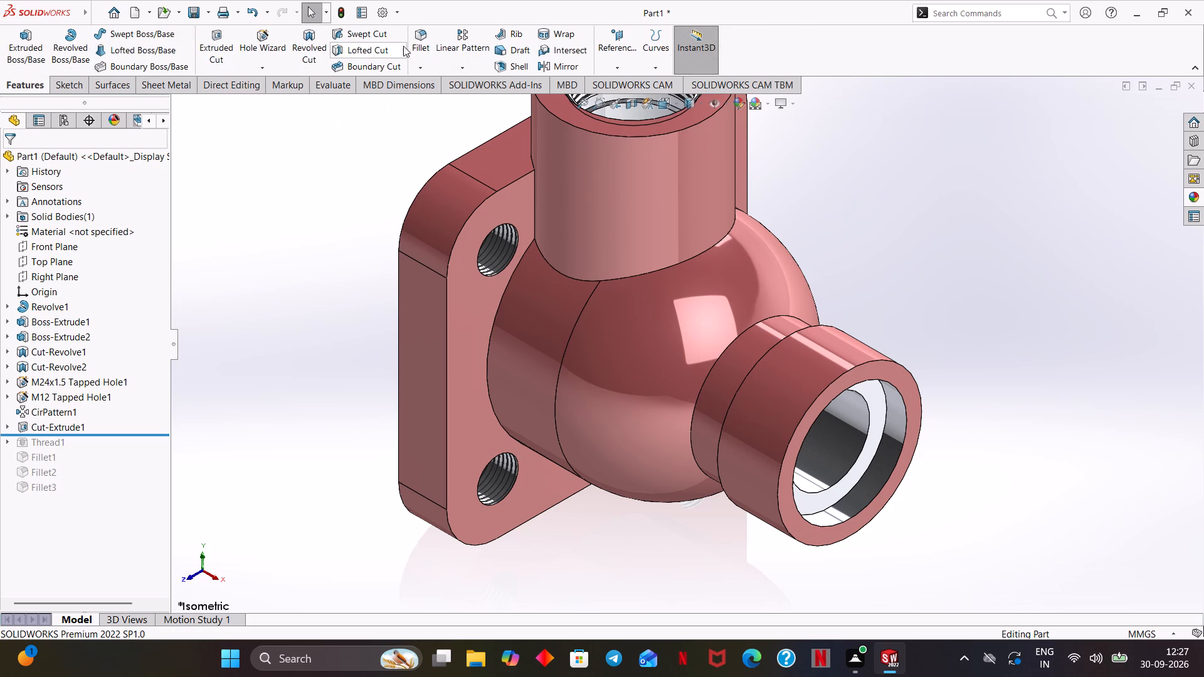
{"action": "left_click", "coordinate": [420, 69]}
{"action": "left_click", "coordinate": [423, 101]}
{"action": "scroll", "coordinate": [815, 403], "scroll_direction": "down", "scroll_amount": 3}
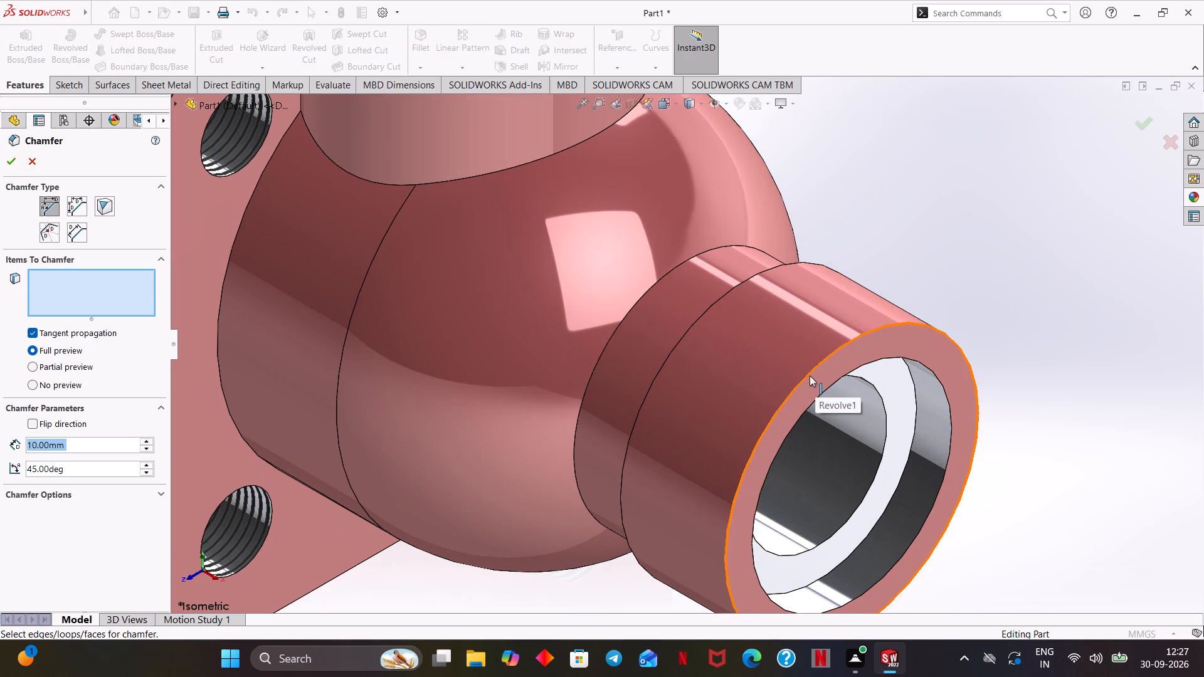
{"action": "left_click", "coordinate": [808, 375]}
{"action": "double_click", "coordinate": [73, 450]}
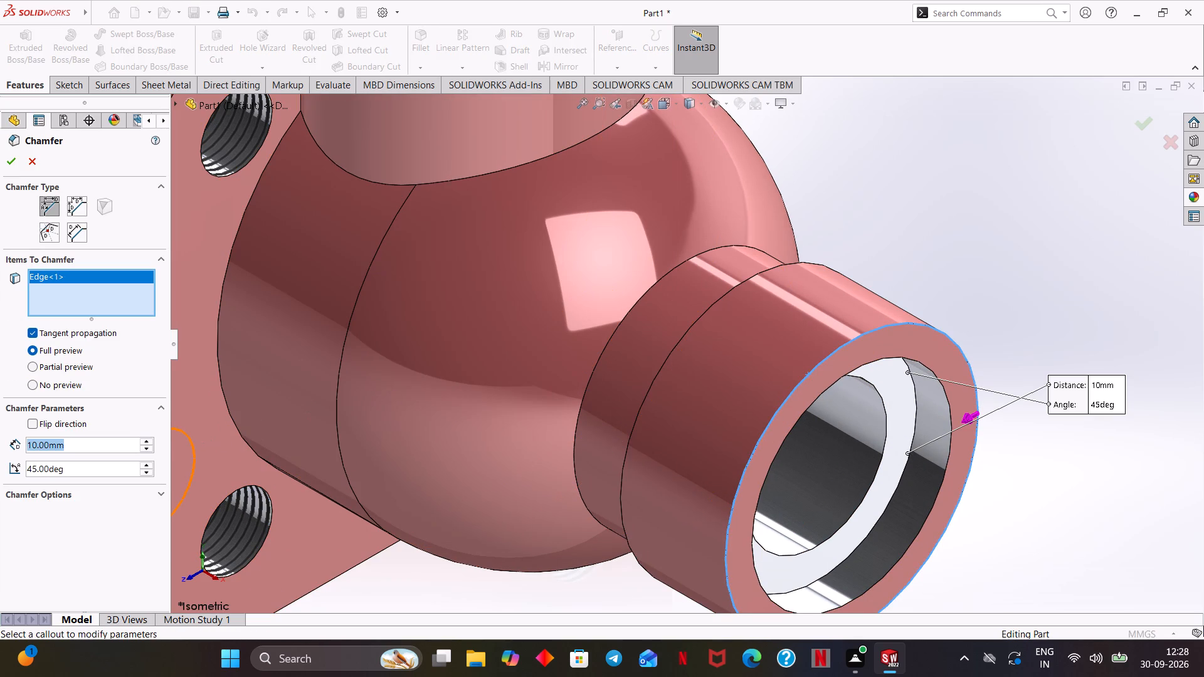
{"action": "key", "text": "1"}
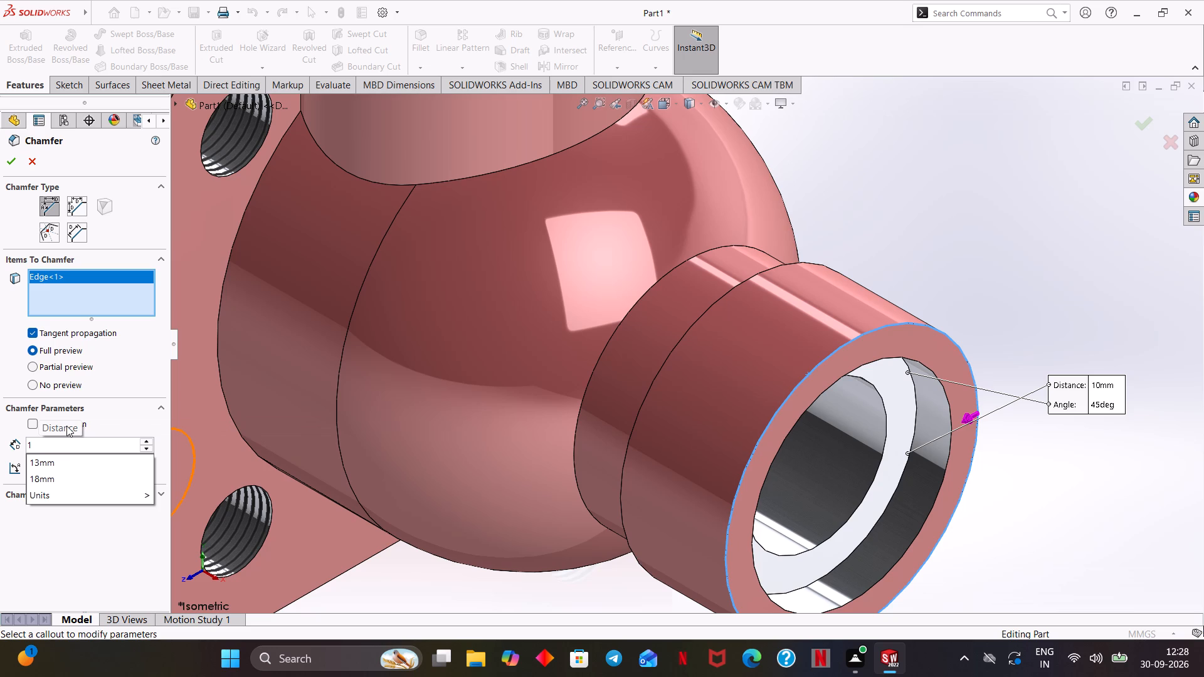
{"action": "key", "text": "Return"}
{"action": "left_click", "coordinate": [6, 158]}
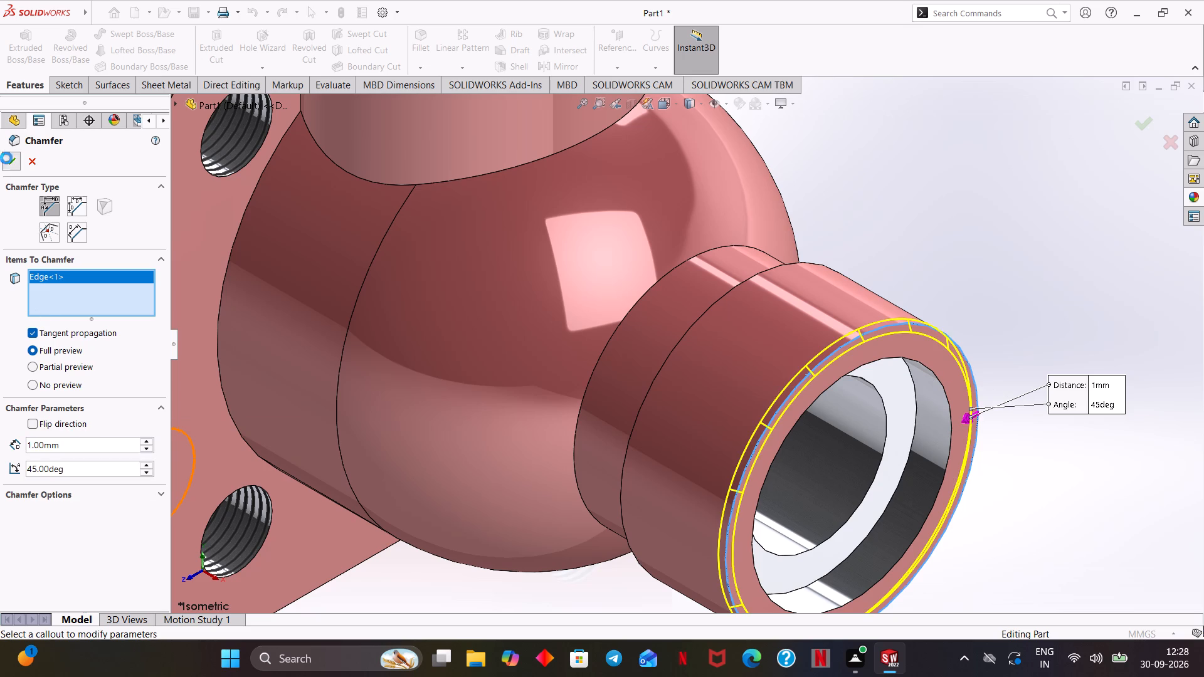
Roll the model forward to the end of the feature tree, past Fillet3.
{"action": "scroll", "coordinate": [556, 333], "scroll_direction": "up", "scroll_amount": 1}
{"action": "scroll", "coordinate": [591, 380], "scroll_direction": "up", "scroll_amount": 1}
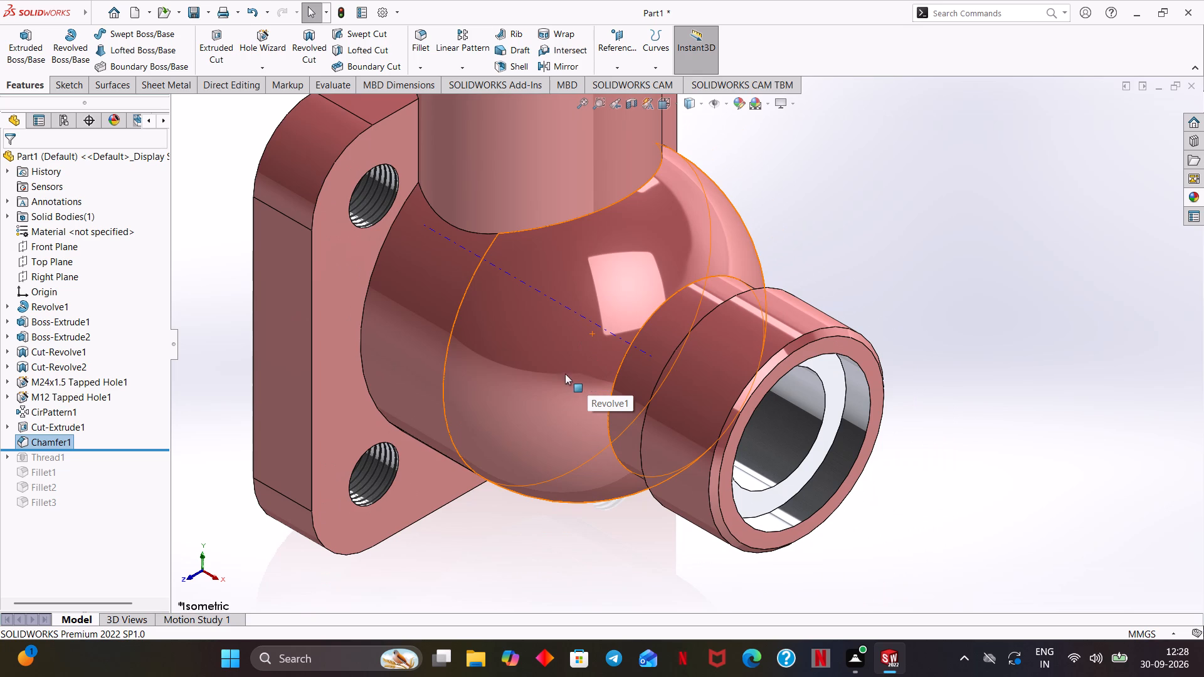
{"action": "scroll", "coordinate": [569, 374], "scroll_direction": "up", "scroll_amount": 3}
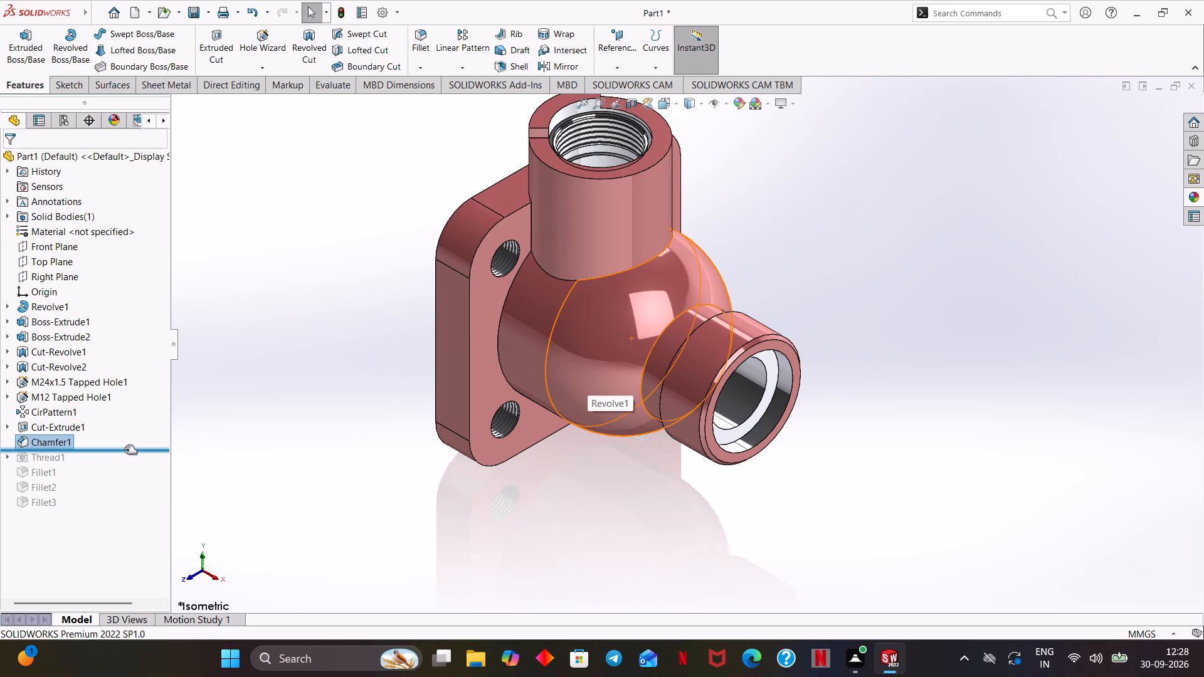
{"action": "left_click_drag", "start_coordinate": [125, 450], "coordinate": [115, 512]}
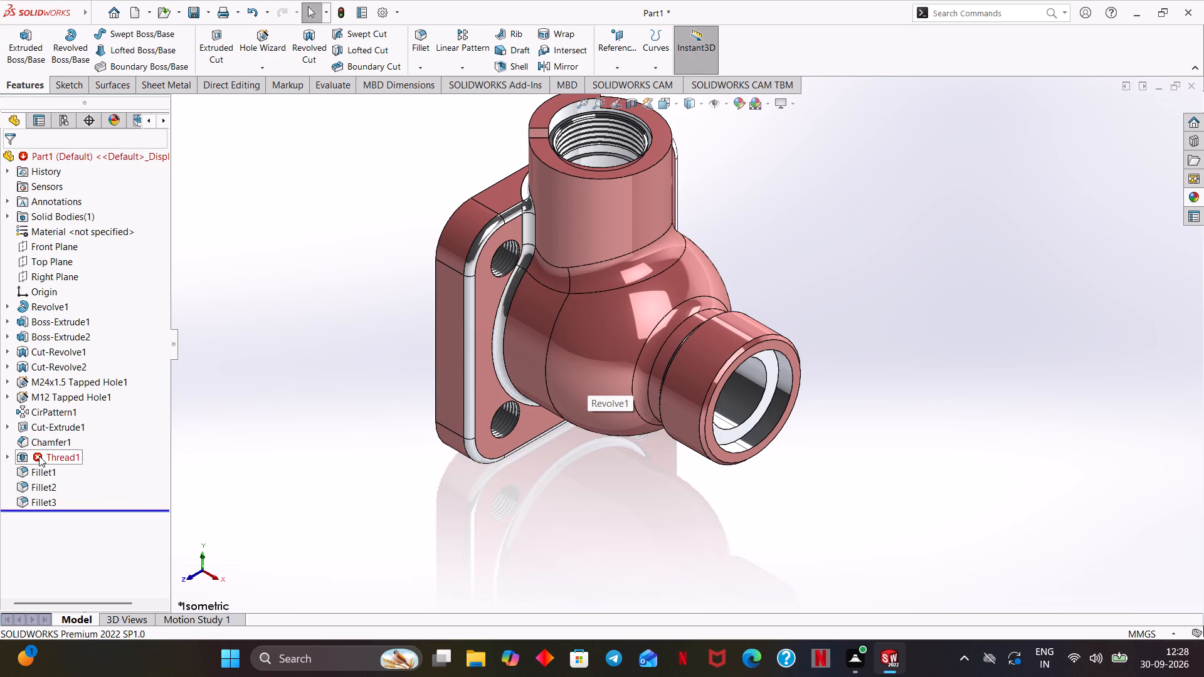
Open the outlet's Thread1 feature for editing, with its thread edge selection ready and the chamfered outlet end in close view.
{"action": "left_click", "coordinate": [29, 460]}
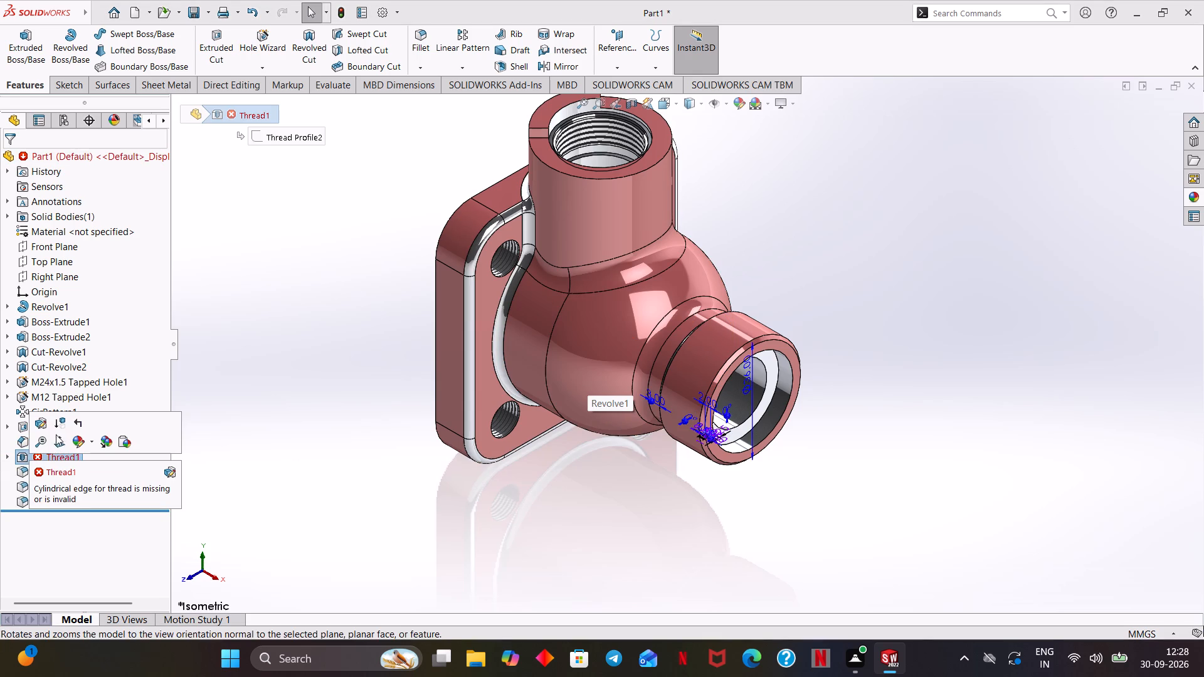
{"action": "left_click", "coordinate": [38, 428]}
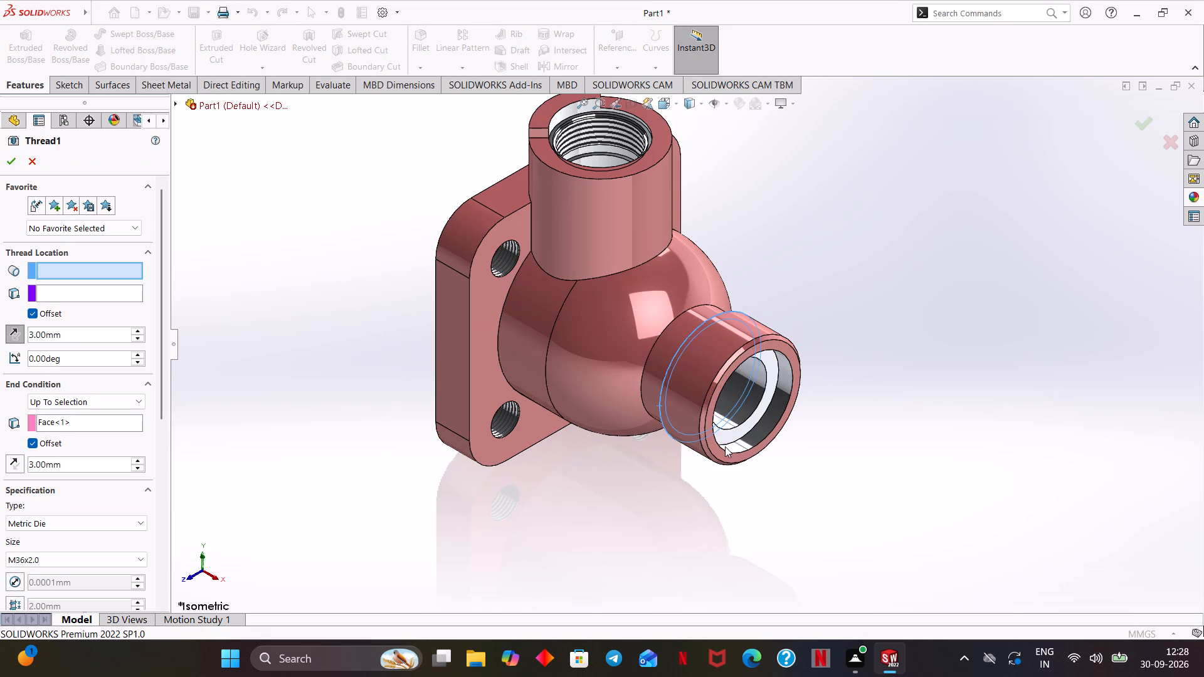
{"action": "scroll", "coordinate": [598, 480], "scroll_direction": "up", "scroll_amount": 1}
{"action": "scroll", "coordinate": [594, 482], "scroll_direction": "down", "scroll_amount": 1}
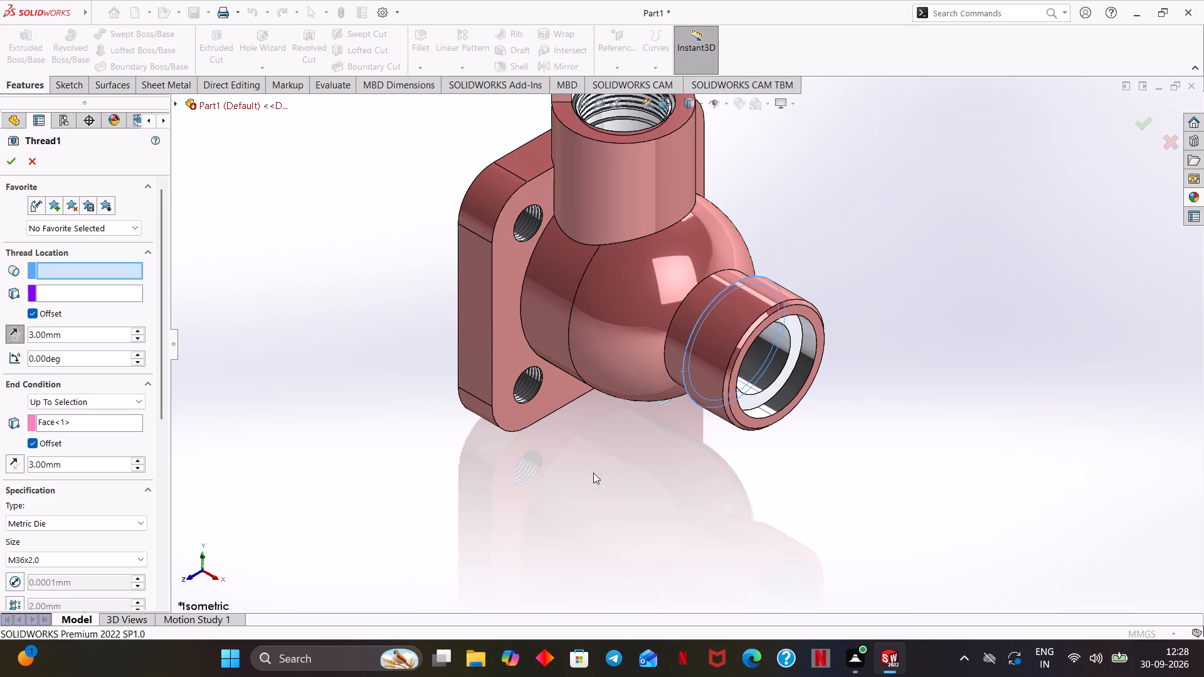
{"action": "middle_click_drag", "start_coordinate": [615, 455], "coordinate": [565, 524], "text": "ctrl"}
{"action": "scroll", "coordinate": [575, 517], "scroll_direction": "down", "scroll_amount": 1}
{"action": "middle_click_drag", "start_coordinate": [577, 514], "coordinate": [578, 514], "text": "ctrl"}
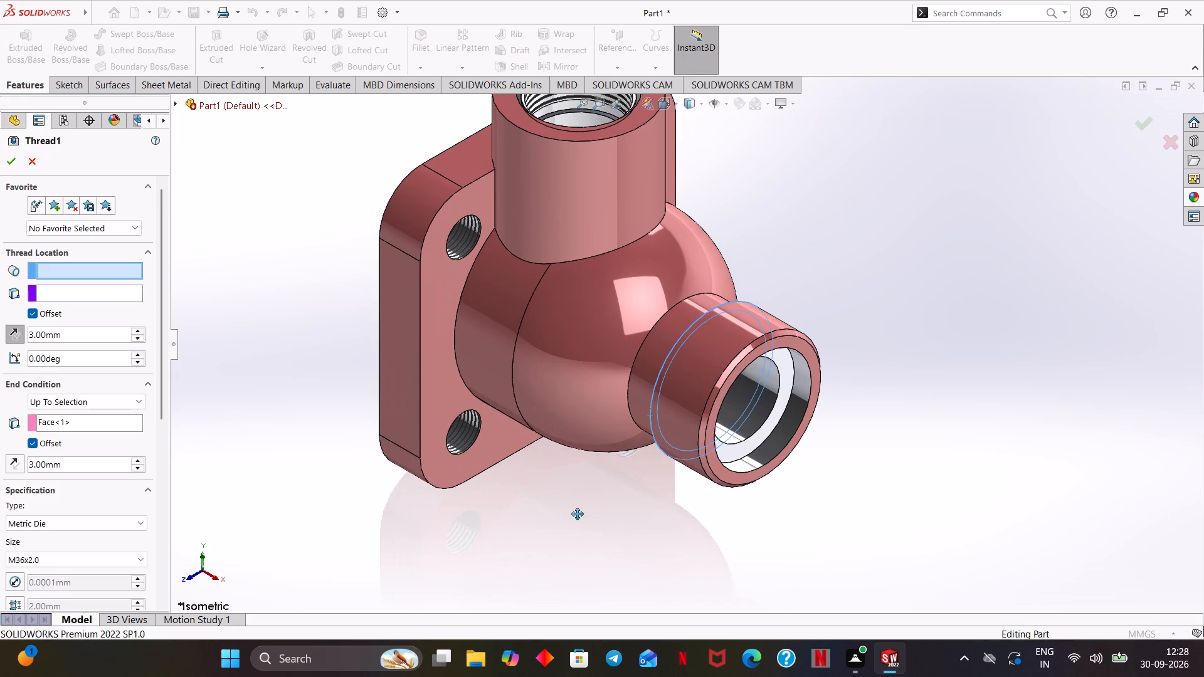
{"action": "middle_click_drag", "start_coordinate": [578, 514], "coordinate": [619, 561], "text": "ctrl"}
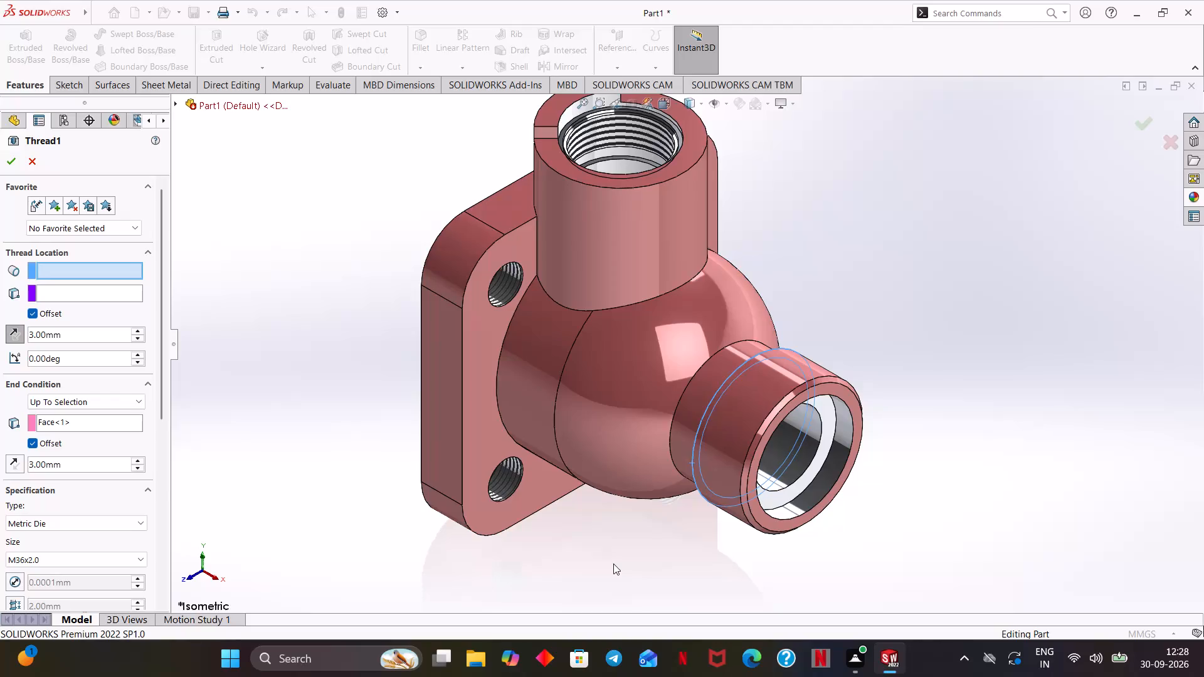
{"action": "scroll", "coordinate": [1094, 525], "scroll_direction": "down", "scroll_amount": 1}
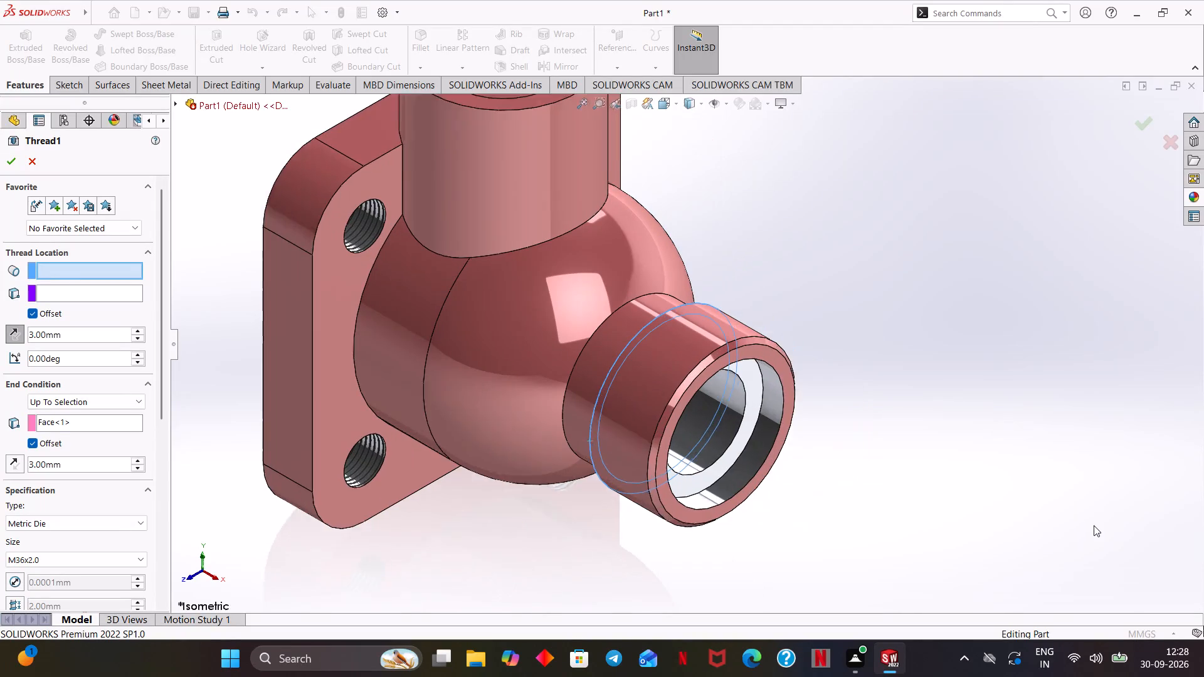
{"action": "scroll", "coordinate": [1094, 525], "scroll_direction": "down", "scroll_amount": 1}
{"action": "middle_click_drag", "start_coordinate": [788, 439], "coordinate": [930, 476], "text": "ctrl"}
{"action": "scroll", "coordinate": [927, 476], "scroll_direction": "down", "scroll_amount": 2}
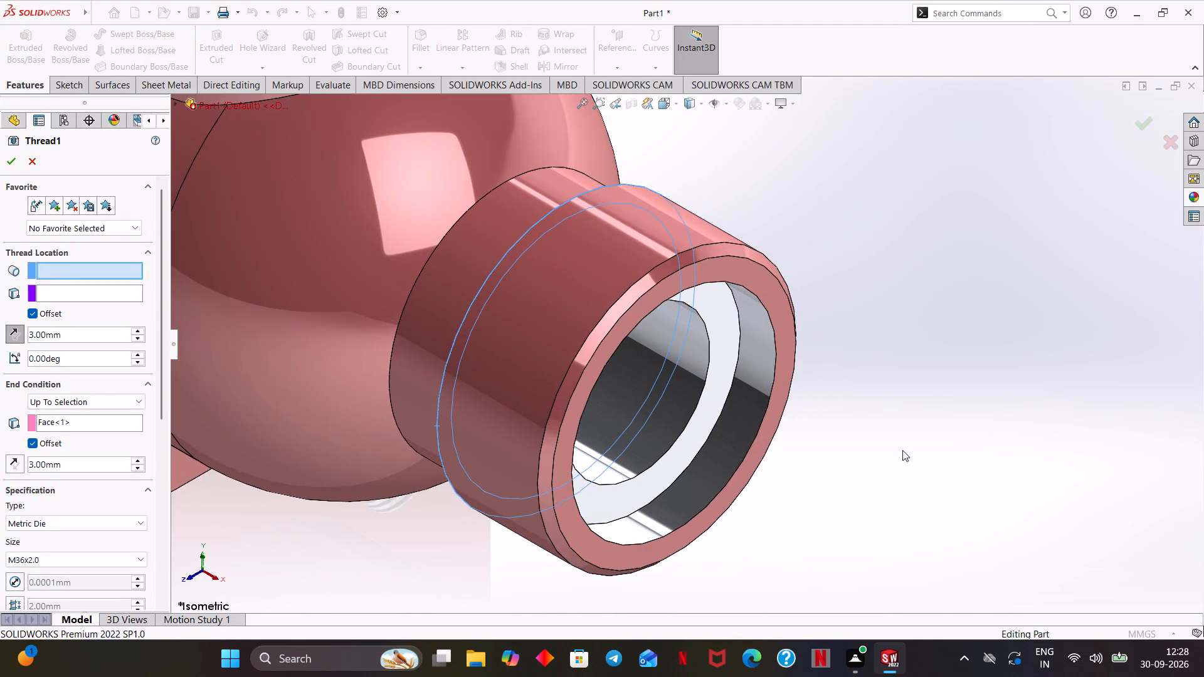
{"action": "middle_click_drag", "start_coordinate": [877, 440], "coordinate": [1047, 504], "text": "ctrl"}
{"action": "scroll", "coordinate": [1050, 498], "scroll_direction": "down", "scroll_amount": 1}
{"action": "middle_click_drag", "start_coordinate": [1003, 455], "coordinate": [1069, 490], "text": "ctrl"}
{"action": "scroll", "coordinate": [1069, 491], "scroll_direction": "down", "scroll_amount": 1}
{"action": "middle_click_drag", "start_coordinate": [1022, 458], "coordinate": [1096, 499], "text": "ctrl"}
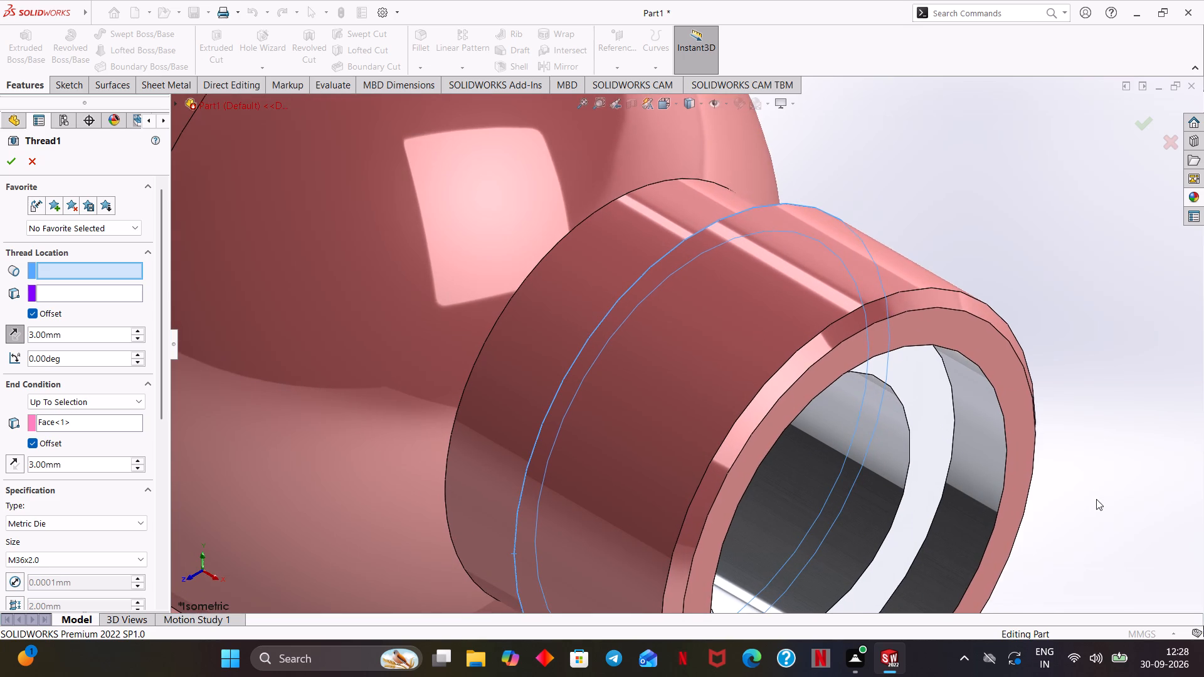
{"action": "middle_click_drag", "start_coordinate": [1096, 499], "coordinate": [1096, 499], "text": "ctrl"}
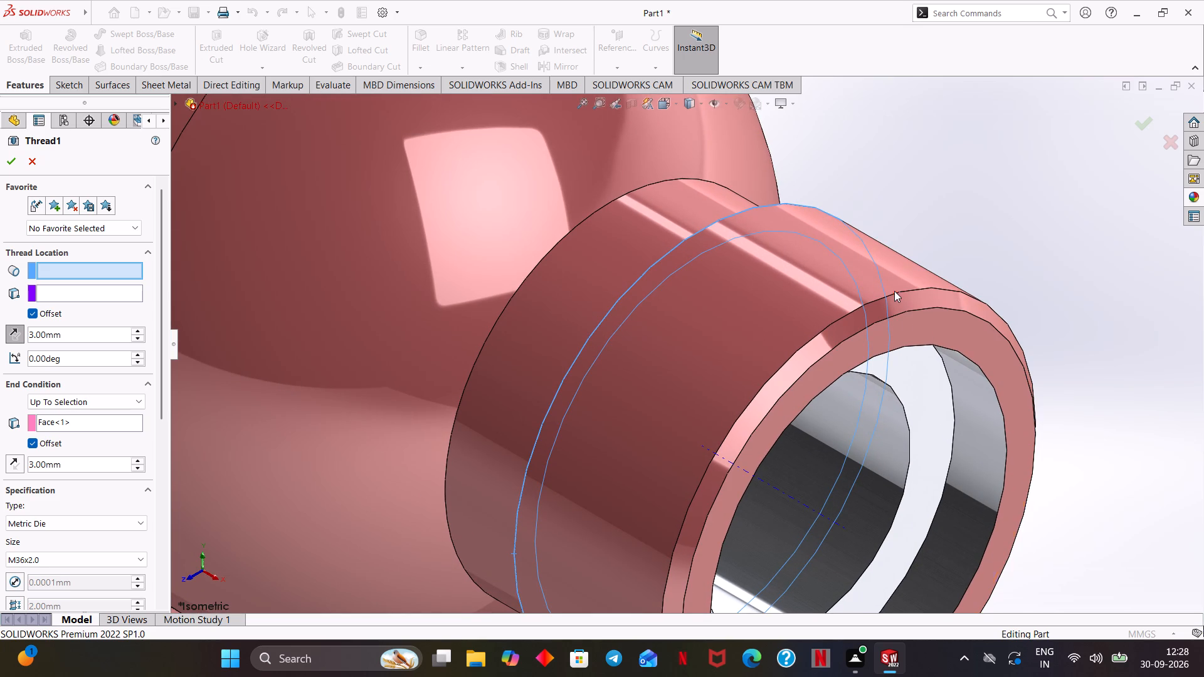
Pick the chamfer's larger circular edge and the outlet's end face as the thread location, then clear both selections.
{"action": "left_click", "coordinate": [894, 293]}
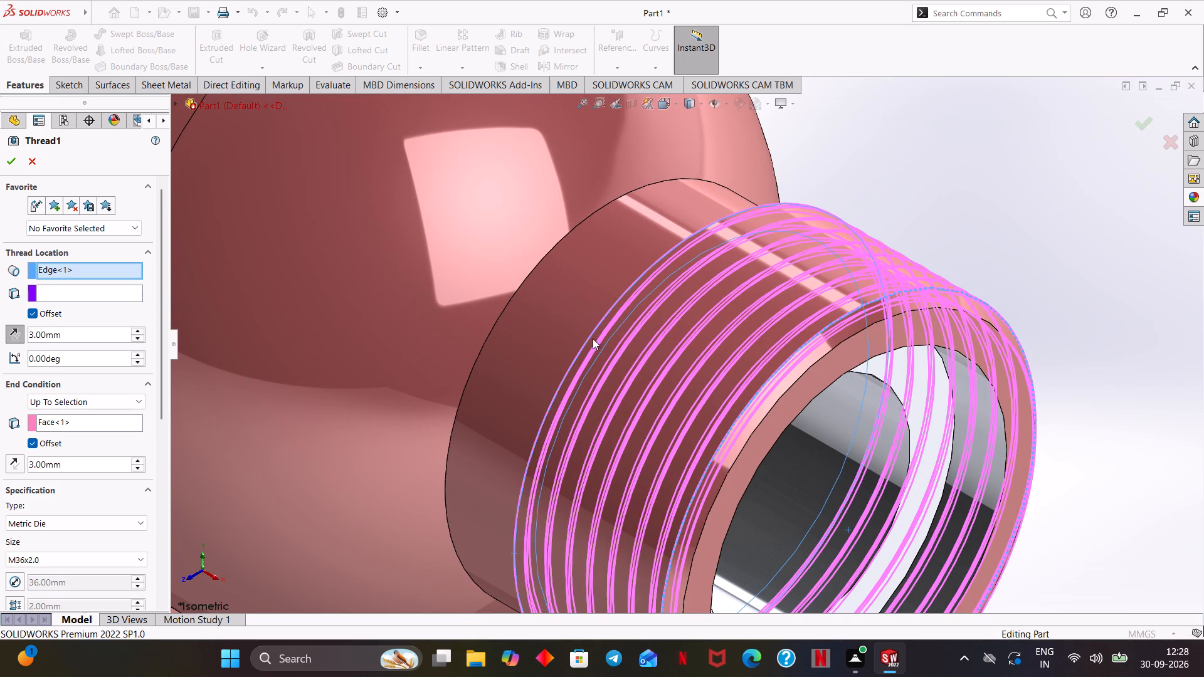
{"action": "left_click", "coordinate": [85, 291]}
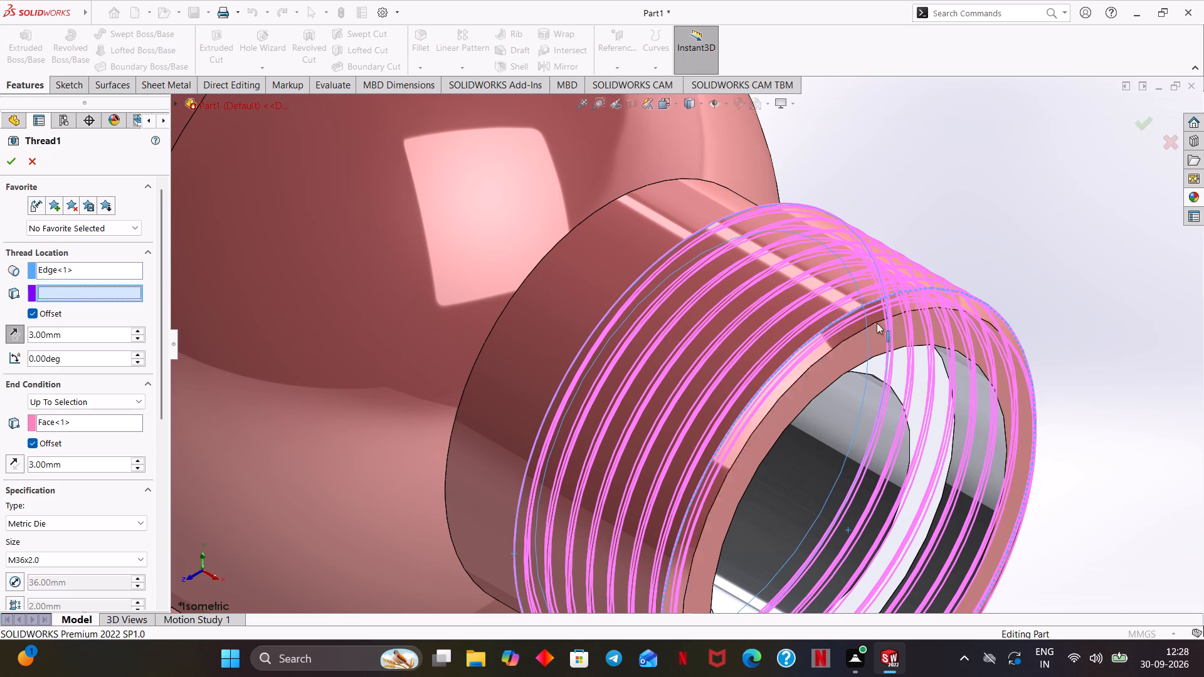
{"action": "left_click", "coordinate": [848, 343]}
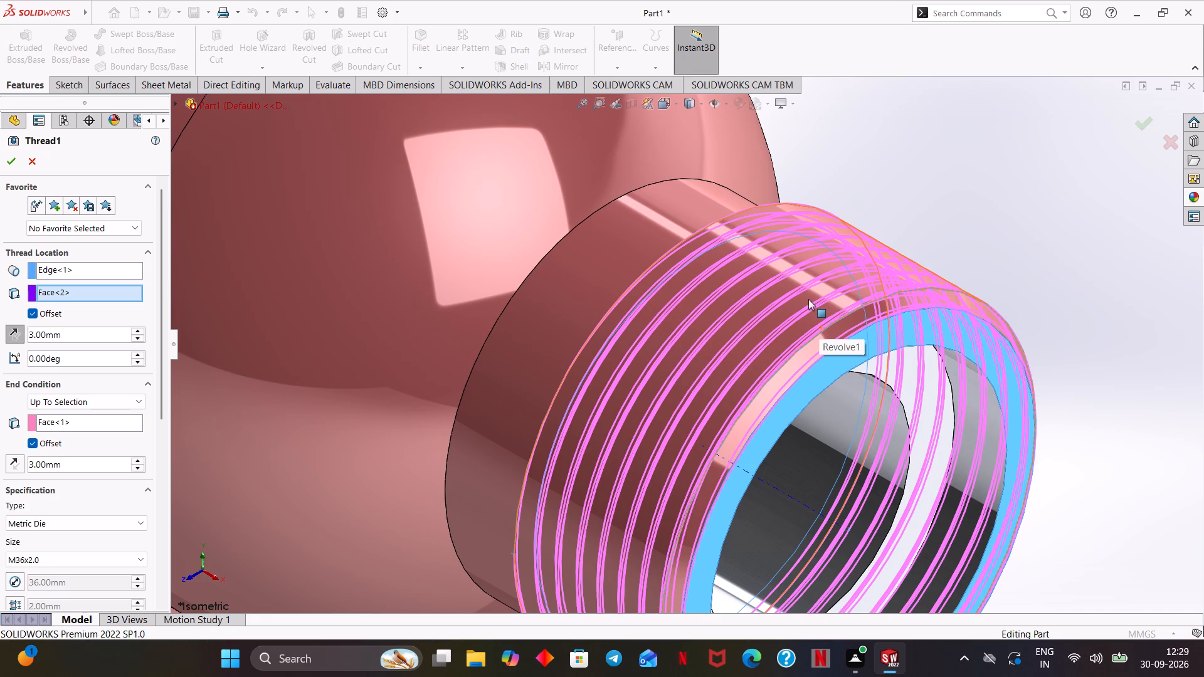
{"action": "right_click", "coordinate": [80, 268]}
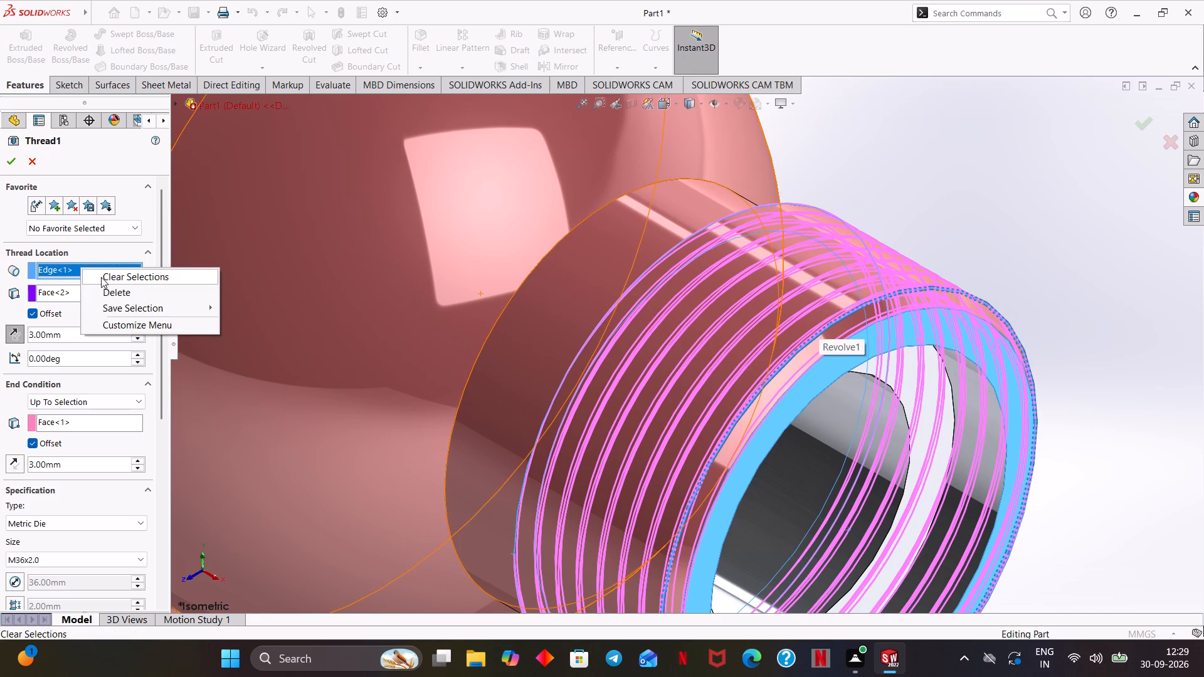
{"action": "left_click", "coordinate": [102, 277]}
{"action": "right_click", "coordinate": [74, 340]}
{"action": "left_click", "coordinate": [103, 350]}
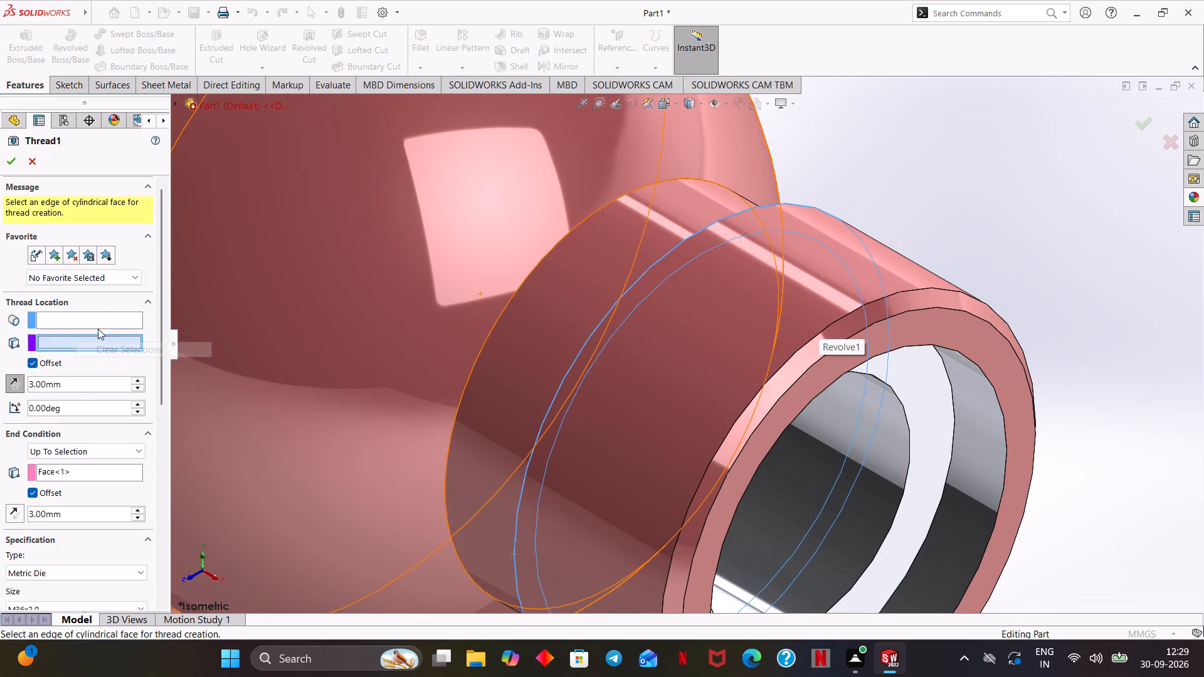
Set Thread1's edge to the chamfer's larger circular edge and its start location to the outlet's end face, and apply the edit.
{"action": "left_click", "coordinate": [91, 317]}
{"action": "scroll", "coordinate": [851, 426], "scroll_direction": "down", "scroll_amount": 1}
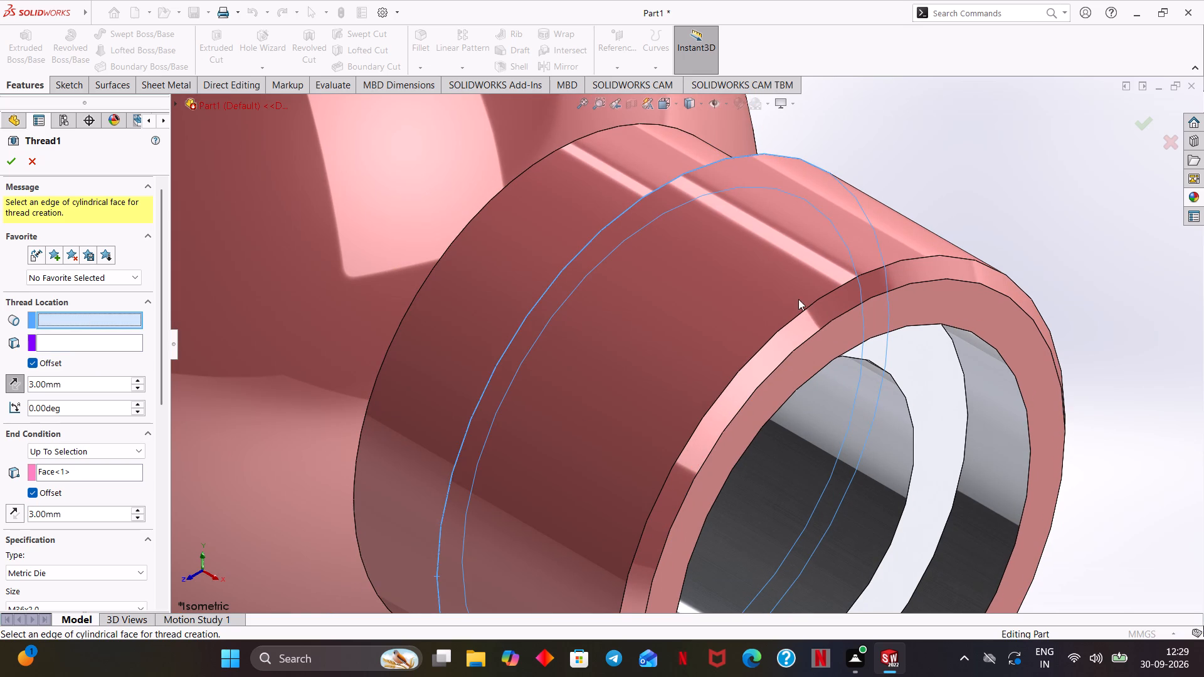
{"action": "left_click", "coordinate": [790, 320]}
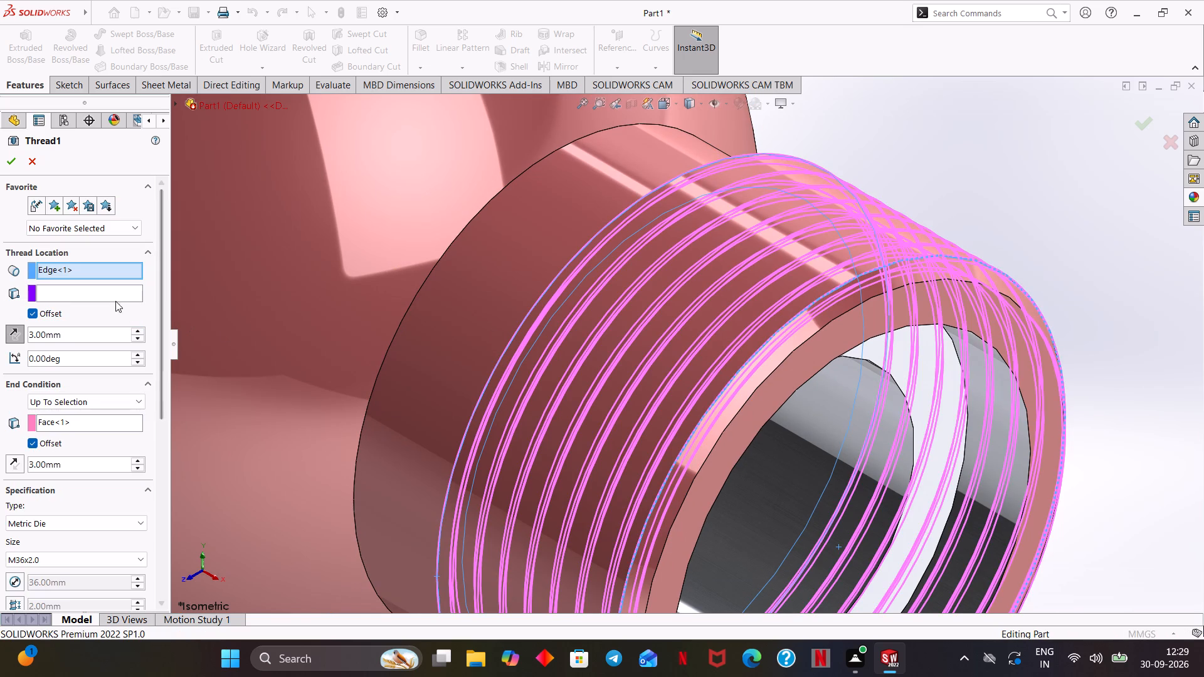
{"action": "left_click", "coordinate": [104, 288]}
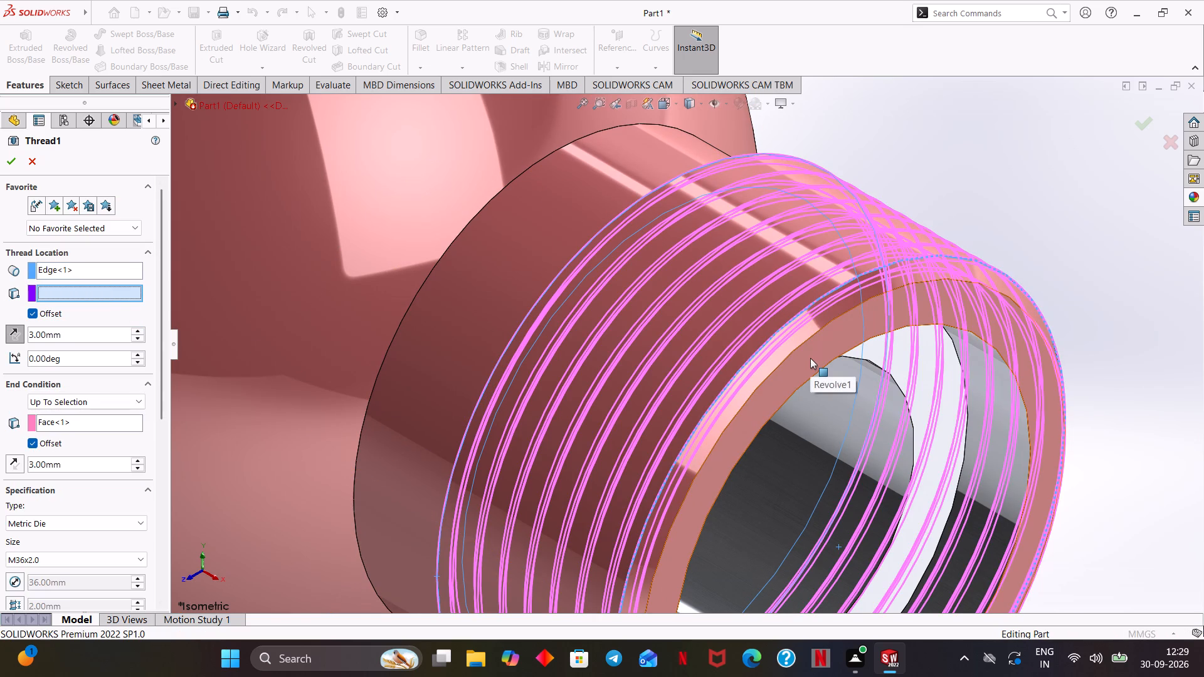
{"action": "left_click", "coordinate": [810, 358]}
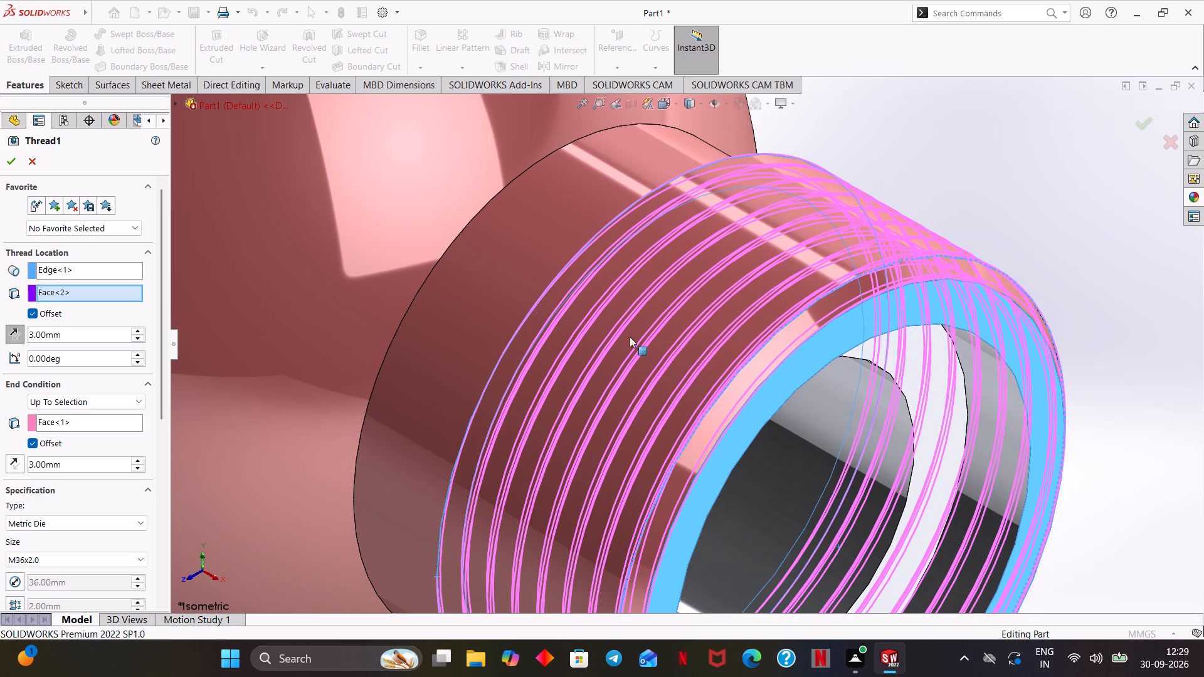
{"action": "left_click", "coordinate": [9, 159]}
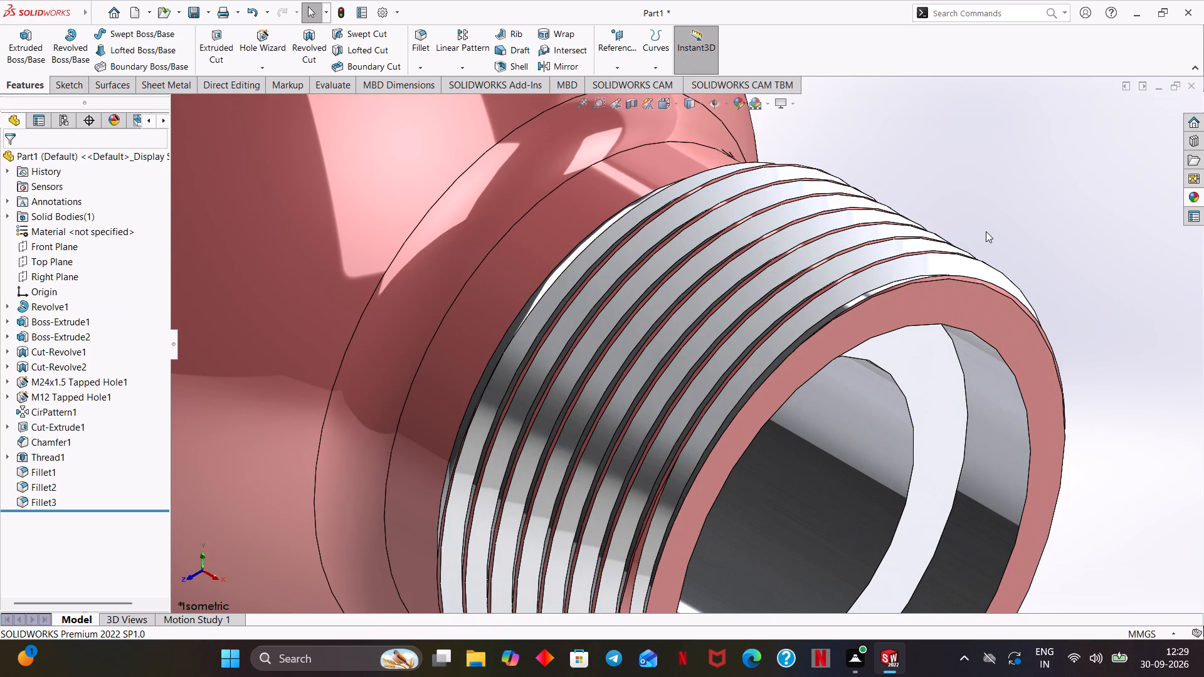
Section the valve body along the Front Plane at 0 mm offset and examine its internal bores.
{"action": "key", "text": "ctrl+7"}
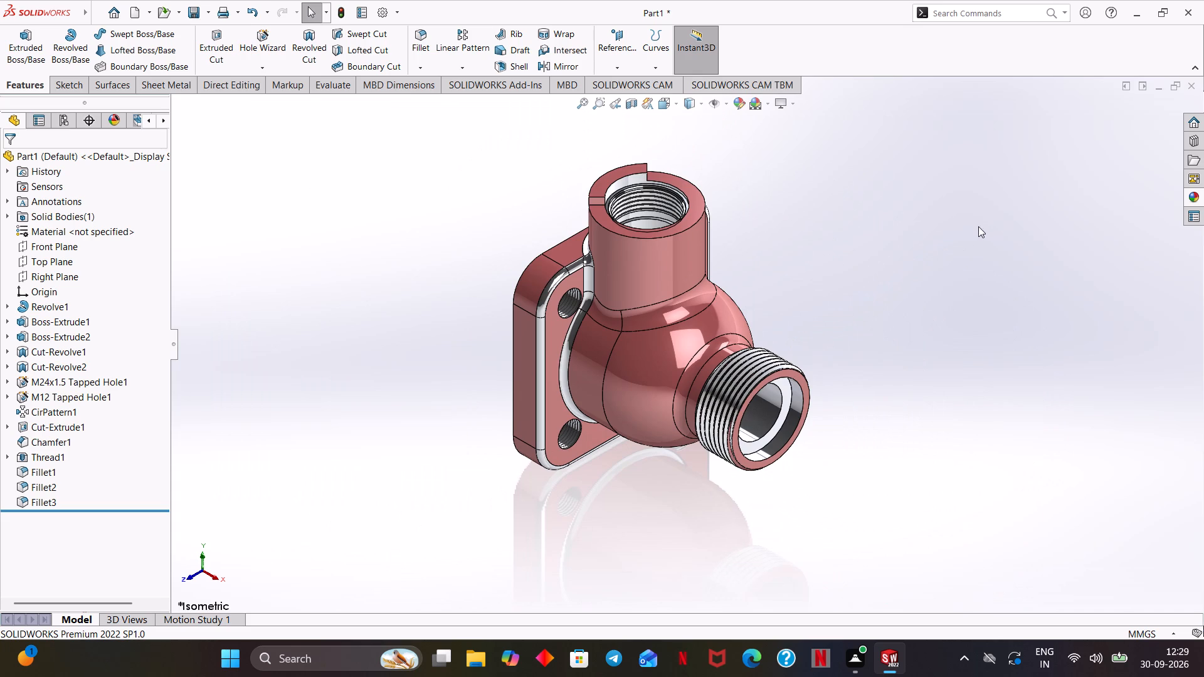
{"action": "middle_click_drag", "start_coordinate": [858, 333], "coordinate": [913, 373]}
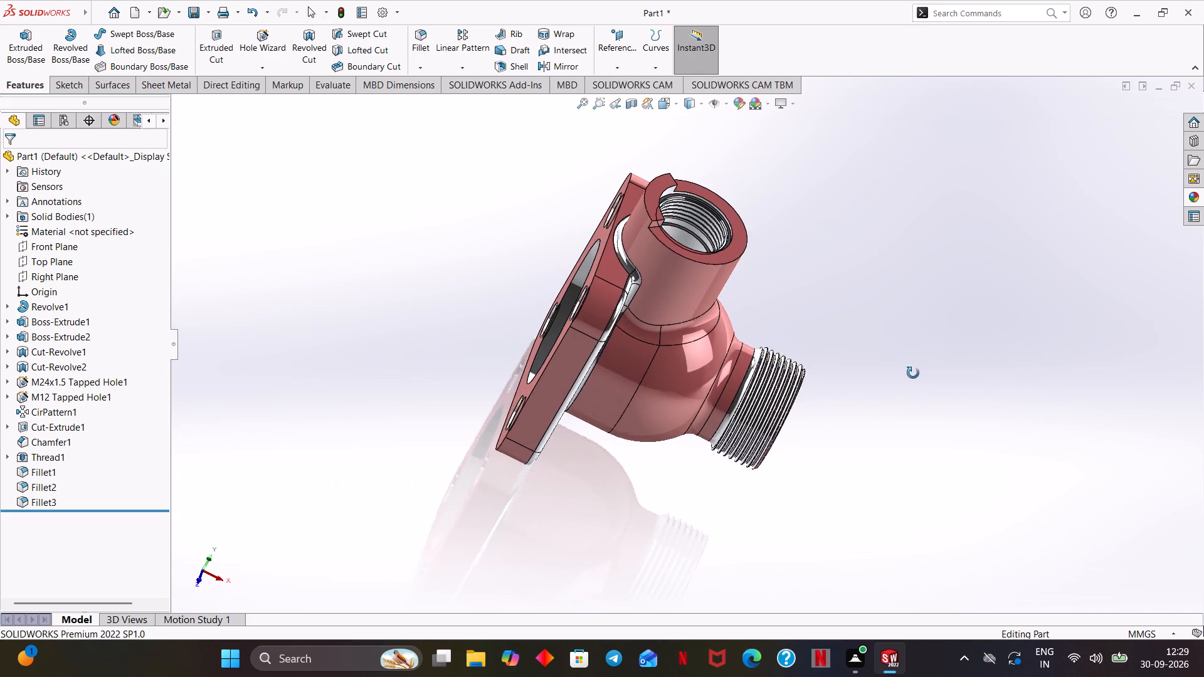
{"action": "middle_click_drag", "start_coordinate": [913, 373], "coordinate": [913, 374]}
{"action": "scroll", "coordinate": [913, 375], "scroll_direction": "down", "scroll_amount": 4}
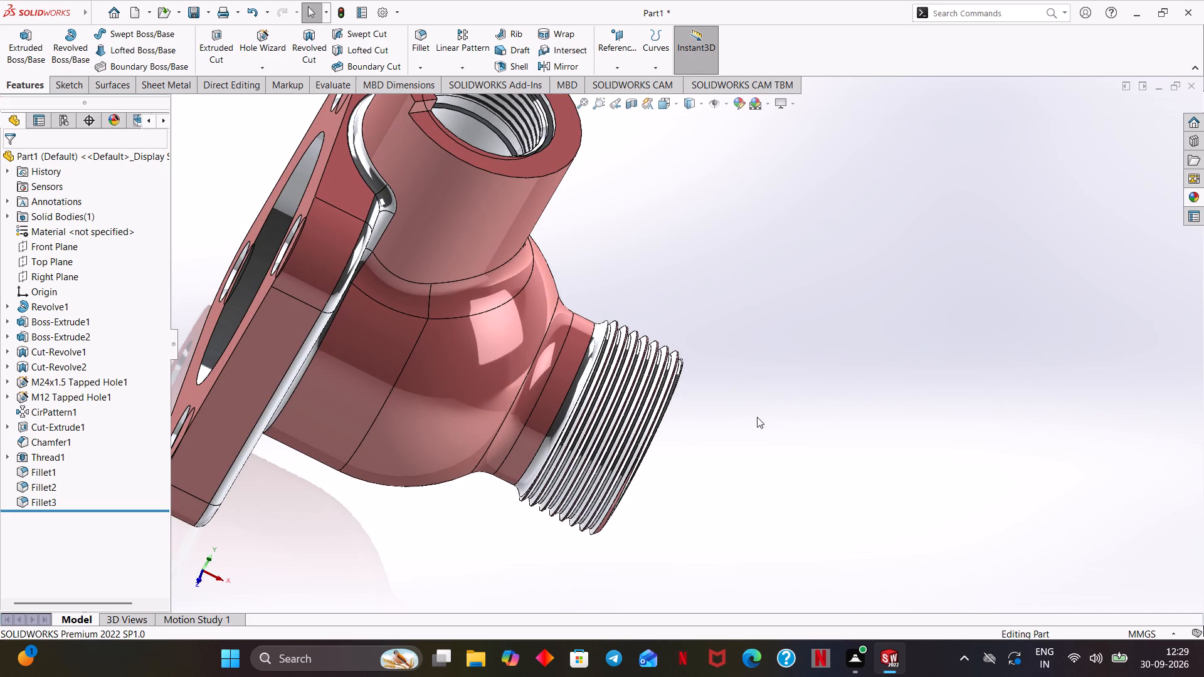
{"action": "key", "text": "ctrl+7"}
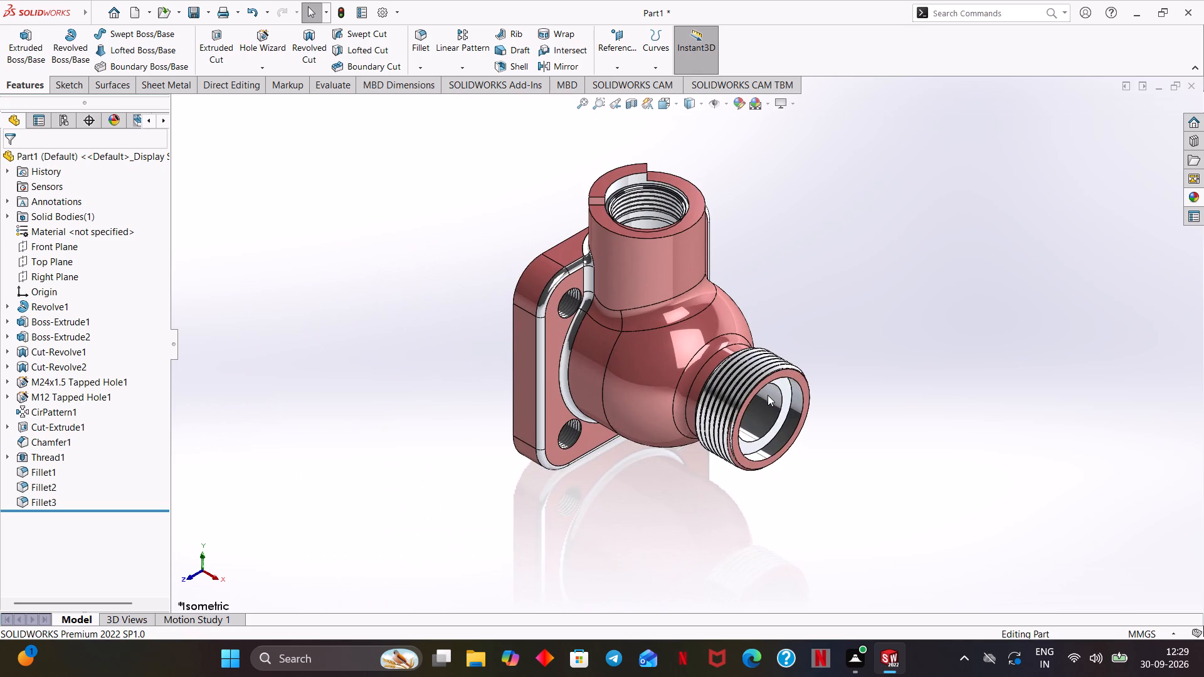
{"action": "left_click", "coordinate": [629, 108]}
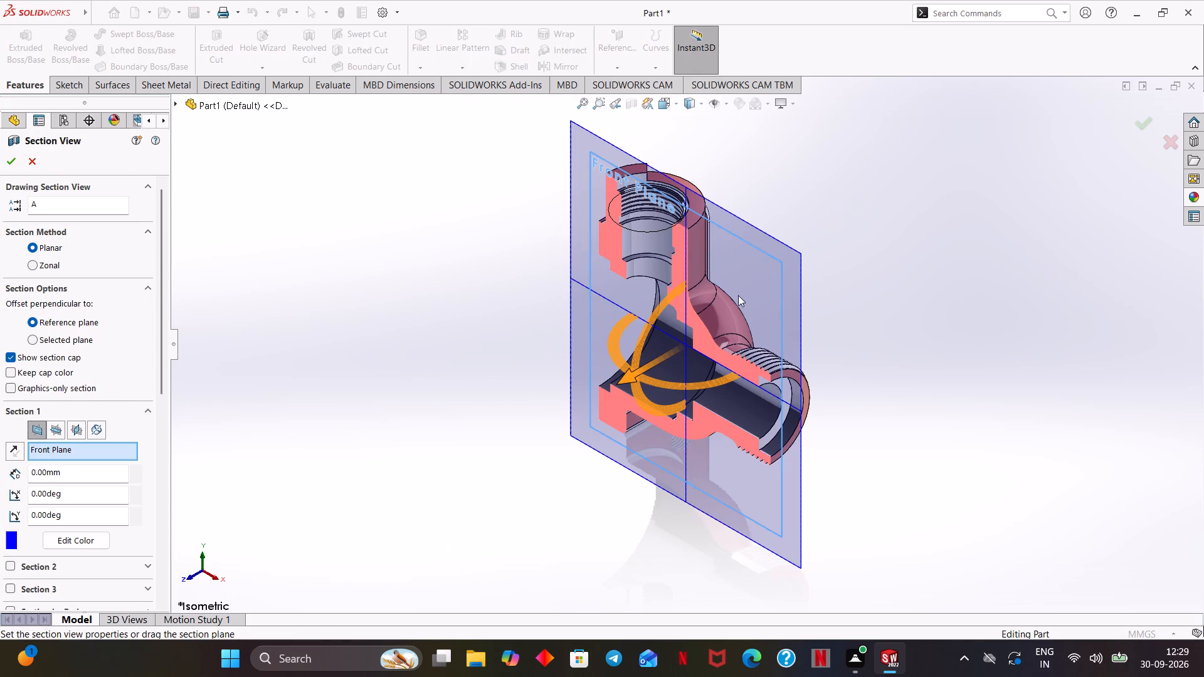
{"action": "left_click", "coordinate": [1145, 125]}
{"action": "middle_click_drag", "start_coordinate": [939, 344], "coordinate": [916, 380]}
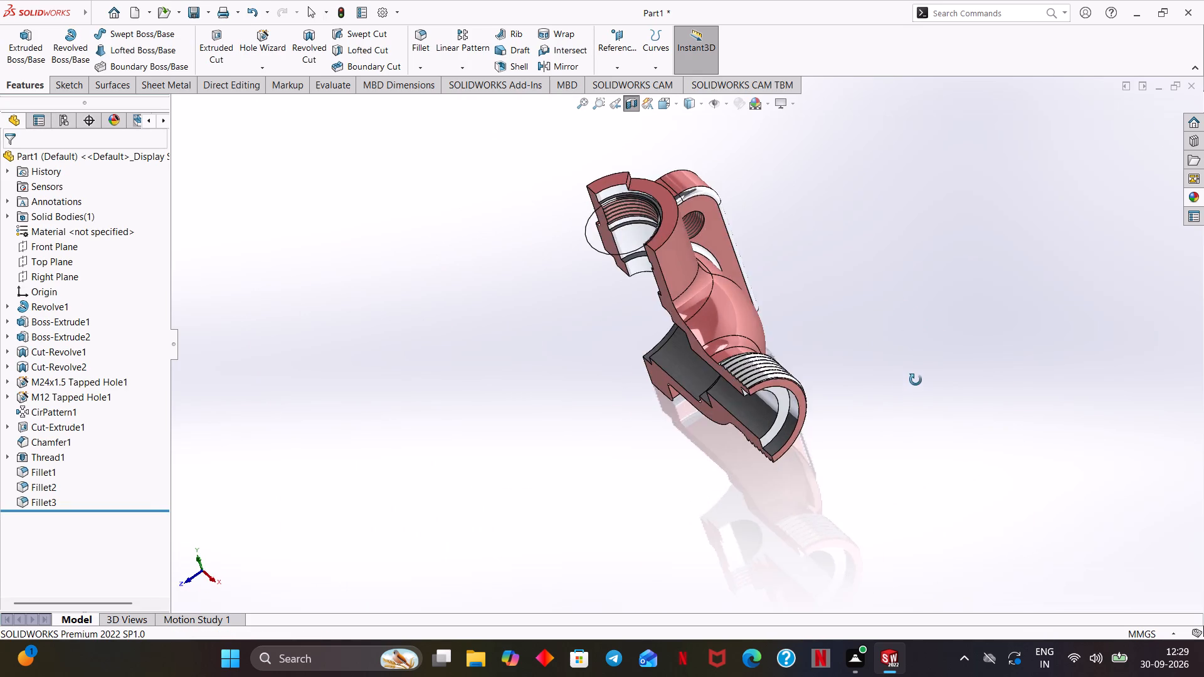
{"action": "middle_click_drag", "start_coordinate": [916, 380], "coordinate": [960, 337]}
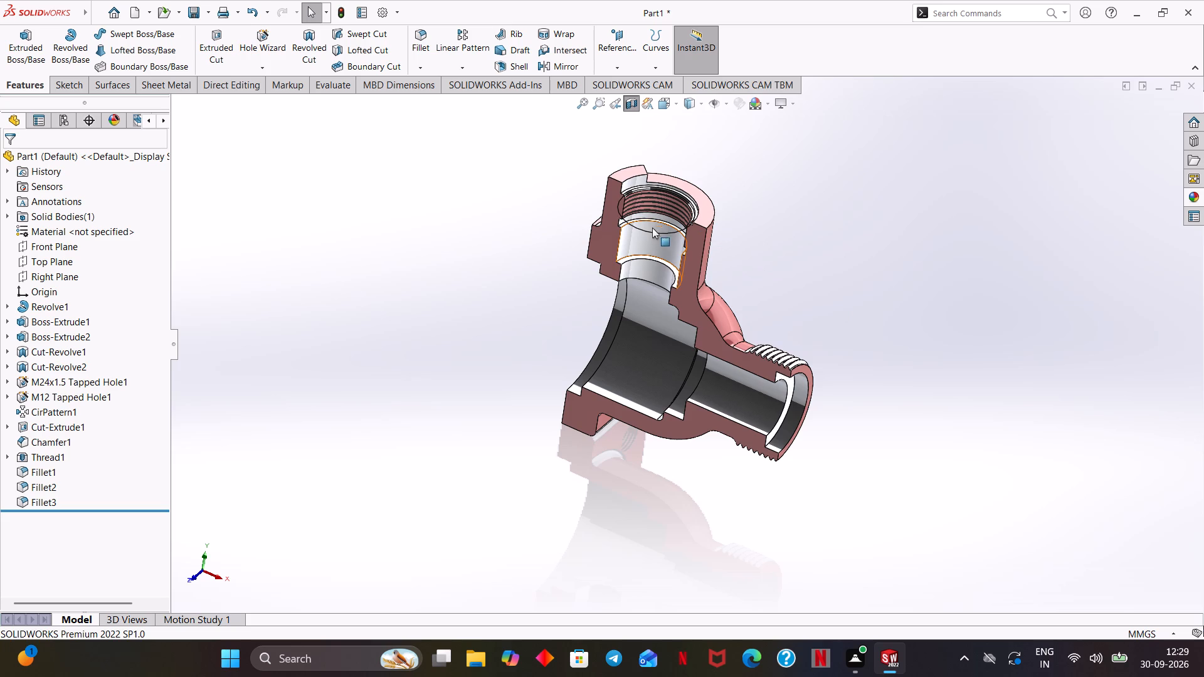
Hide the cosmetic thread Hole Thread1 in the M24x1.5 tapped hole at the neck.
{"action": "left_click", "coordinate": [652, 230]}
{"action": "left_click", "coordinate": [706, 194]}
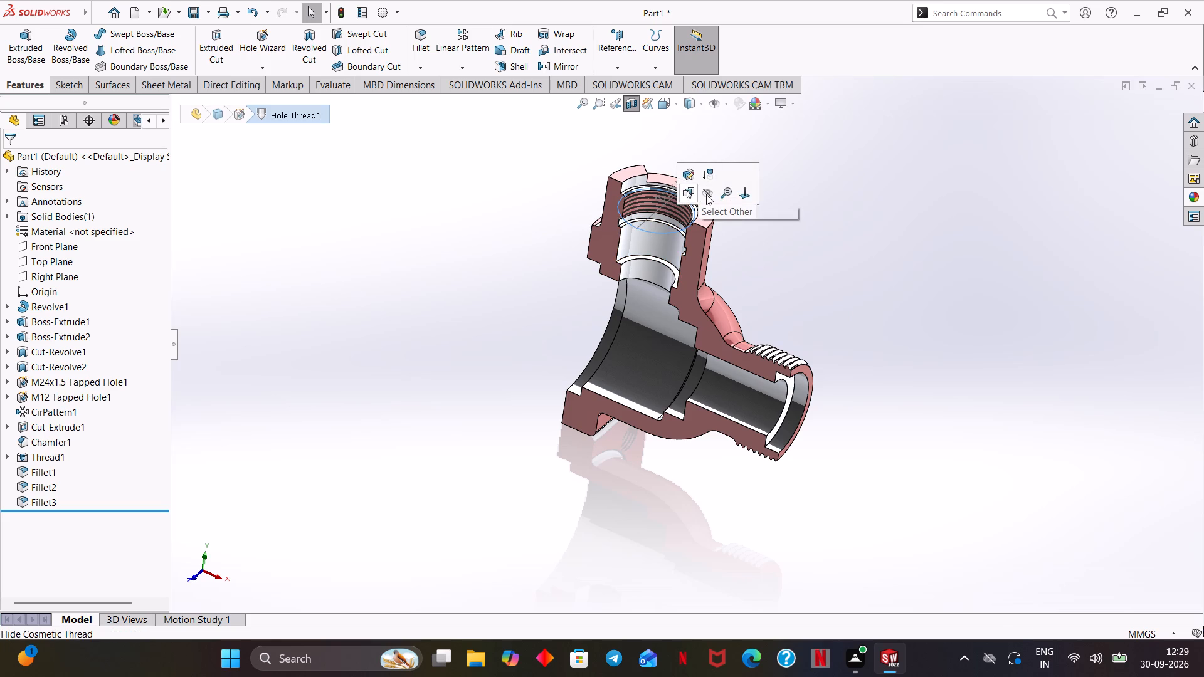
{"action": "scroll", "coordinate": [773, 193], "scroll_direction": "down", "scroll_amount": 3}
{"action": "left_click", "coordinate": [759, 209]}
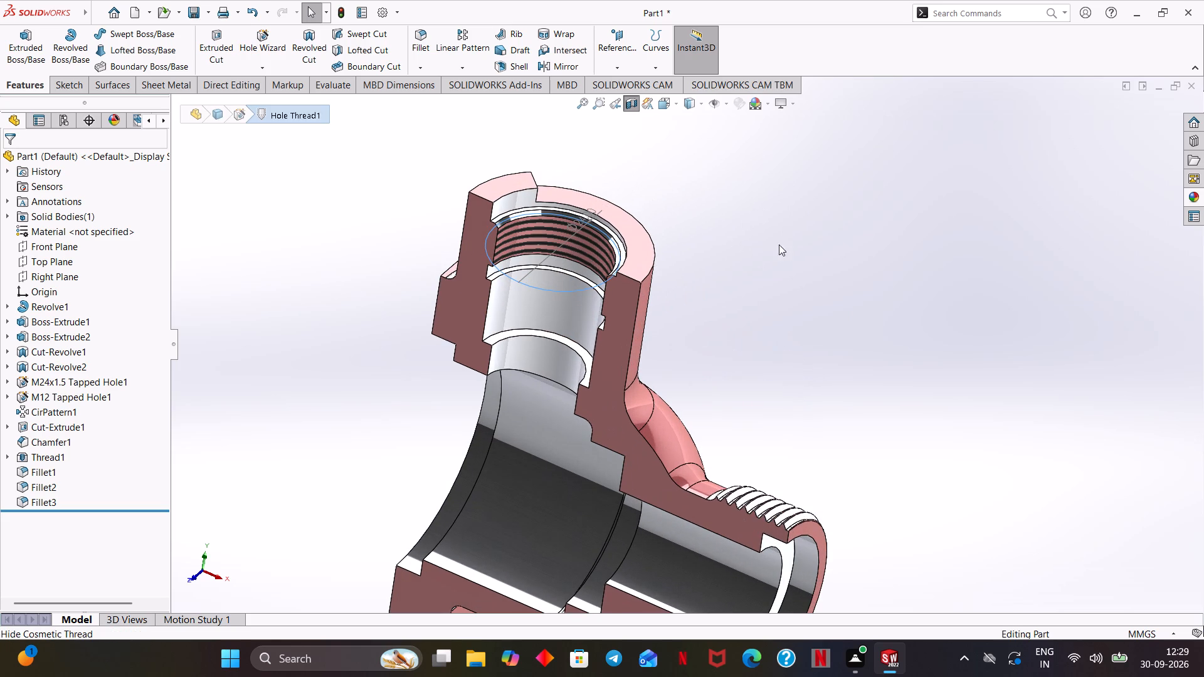
Examine the sectioned bores and outlet thread in front and isometric views, and turn off the section view.
{"action": "middle_click_drag", "start_coordinate": [806, 259], "coordinate": [817, 226]}
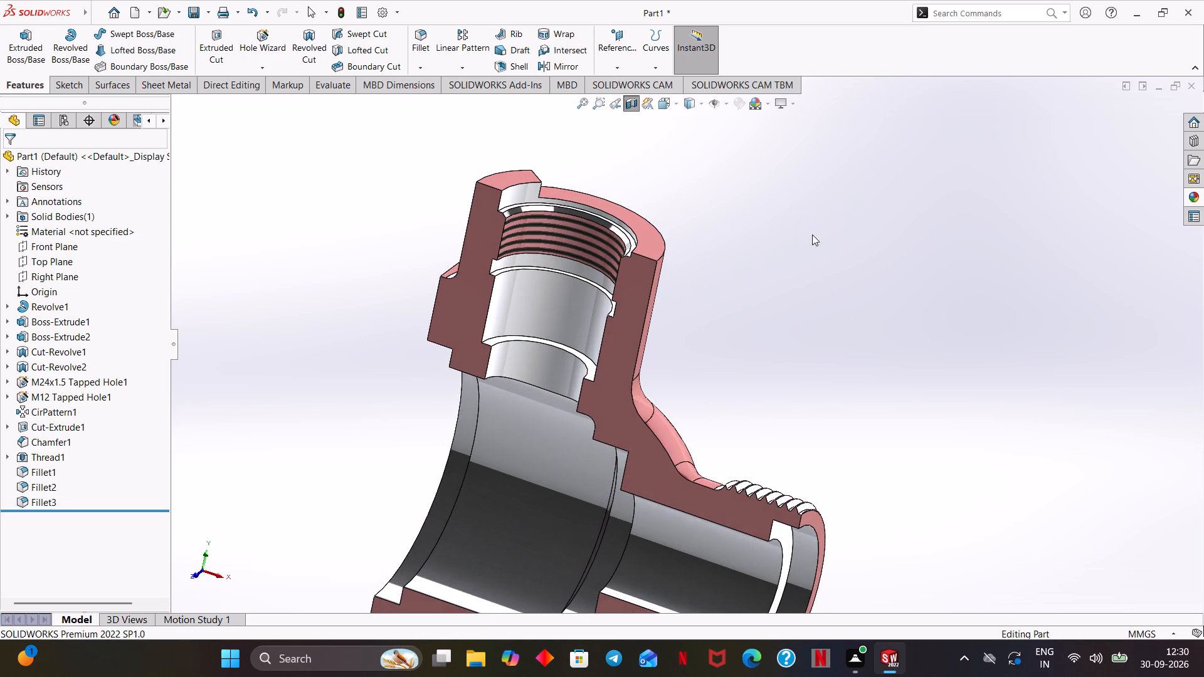
{"action": "scroll", "coordinate": [811, 235], "scroll_direction": "down", "scroll_amount": 1}
{"action": "key", "text": "ctrl+8"}
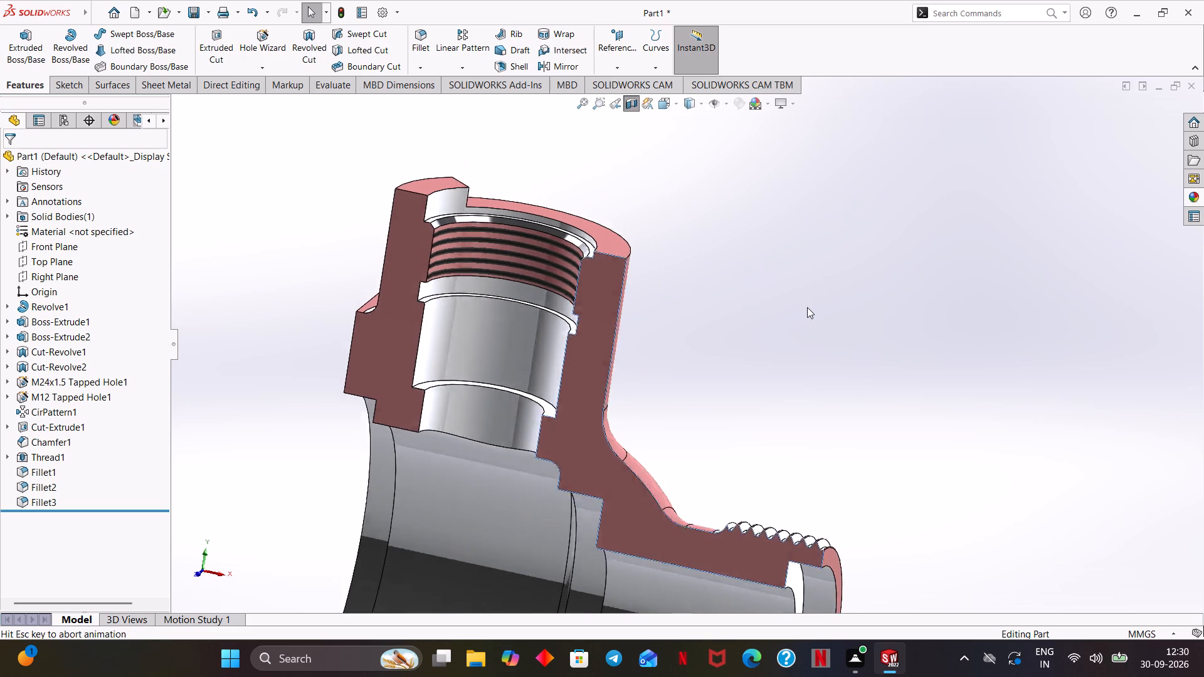
{"action": "scroll", "coordinate": [807, 306], "scroll_direction": "up", "scroll_amount": 4}
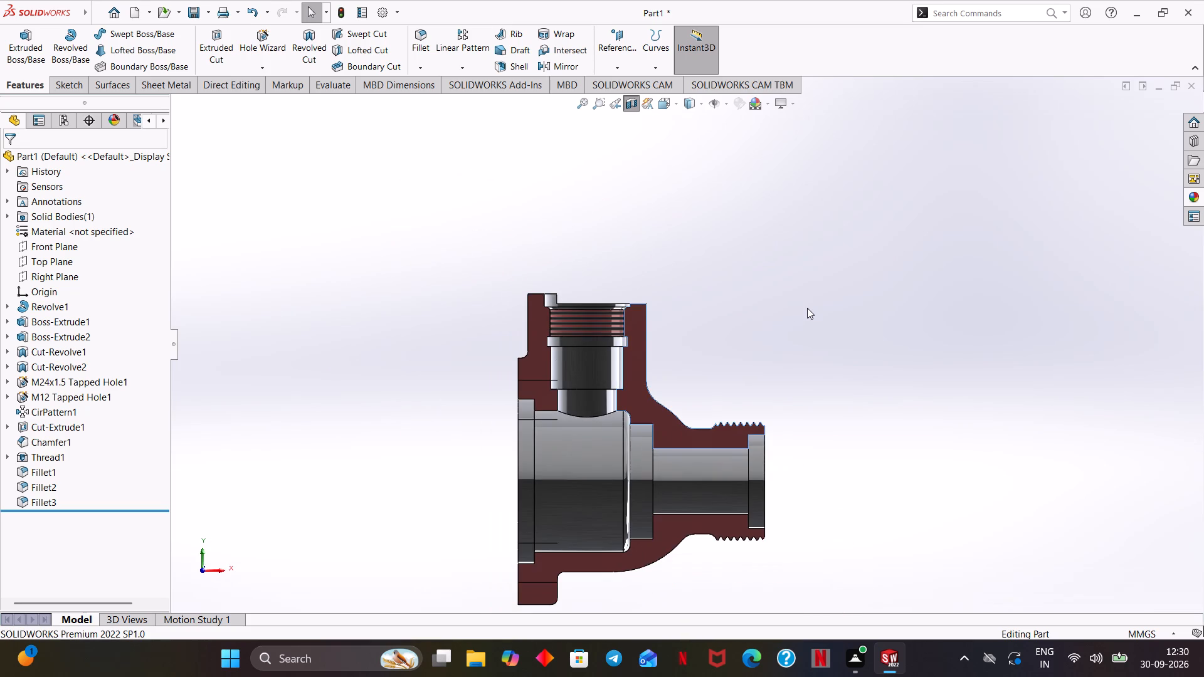
{"action": "scroll", "coordinate": [830, 409], "scroll_direction": "up", "scroll_amount": 1}
{"action": "middle_click_drag", "start_coordinate": [877, 448], "coordinate": [909, 366], "text": "ctrl"}
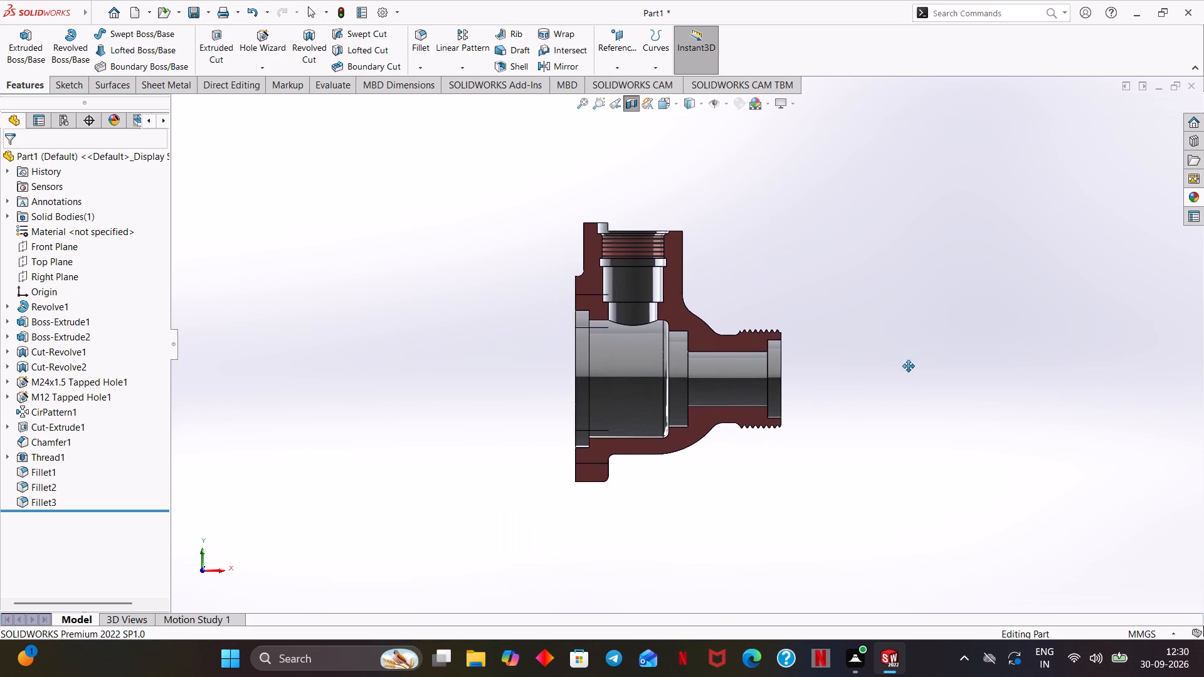
{"action": "middle_click_drag", "start_coordinate": [909, 366], "coordinate": [911, 363], "text": "ctrl"}
{"action": "middle_click_drag", "start_coordinate": [914, 359], "coordinate": [857, 502]}
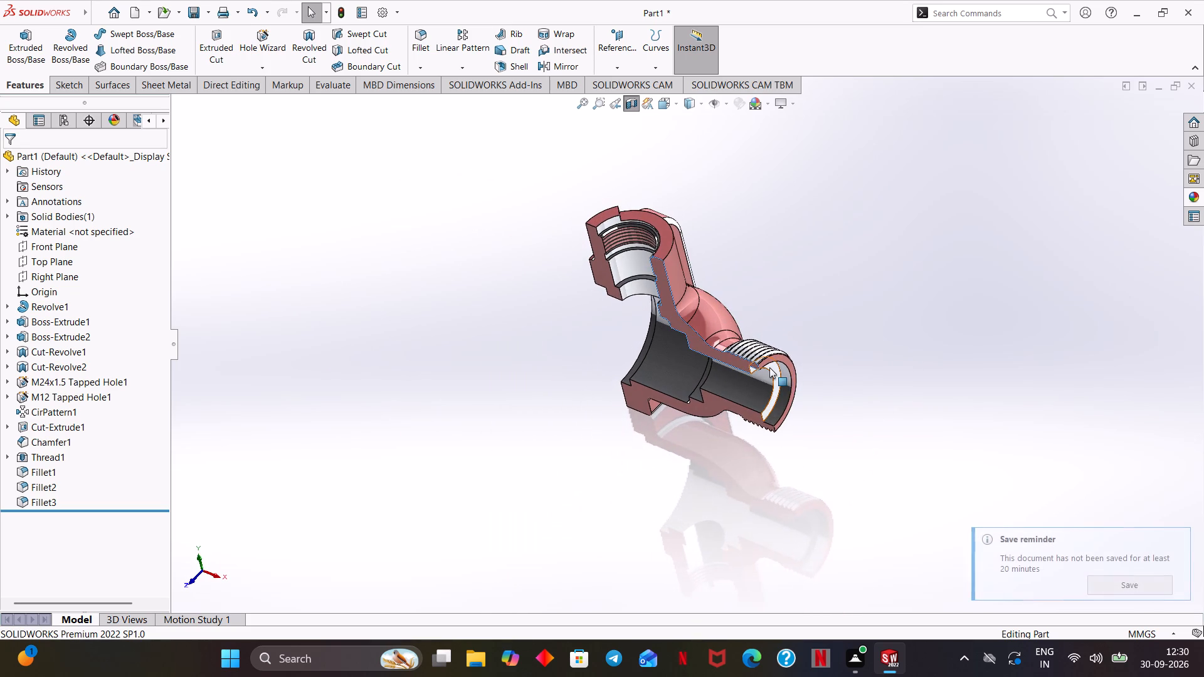
{"action": "key", "text": "ctrl+7"}
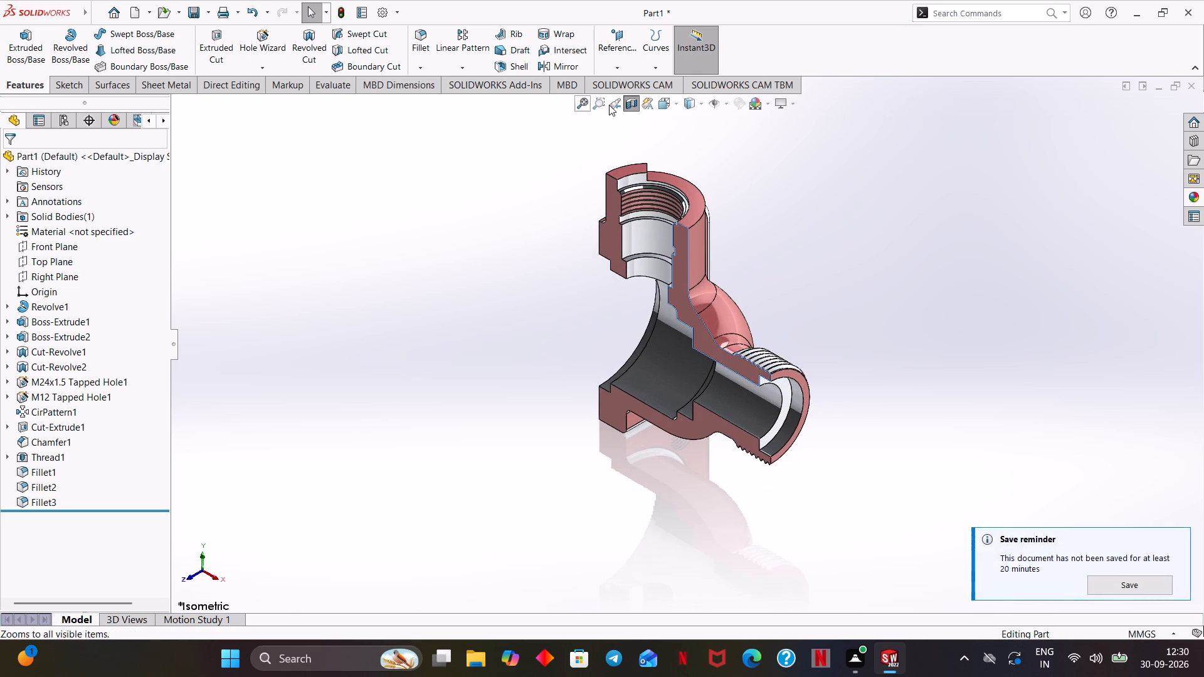
{"action": "left_click", "coordinate": [626, 103]}
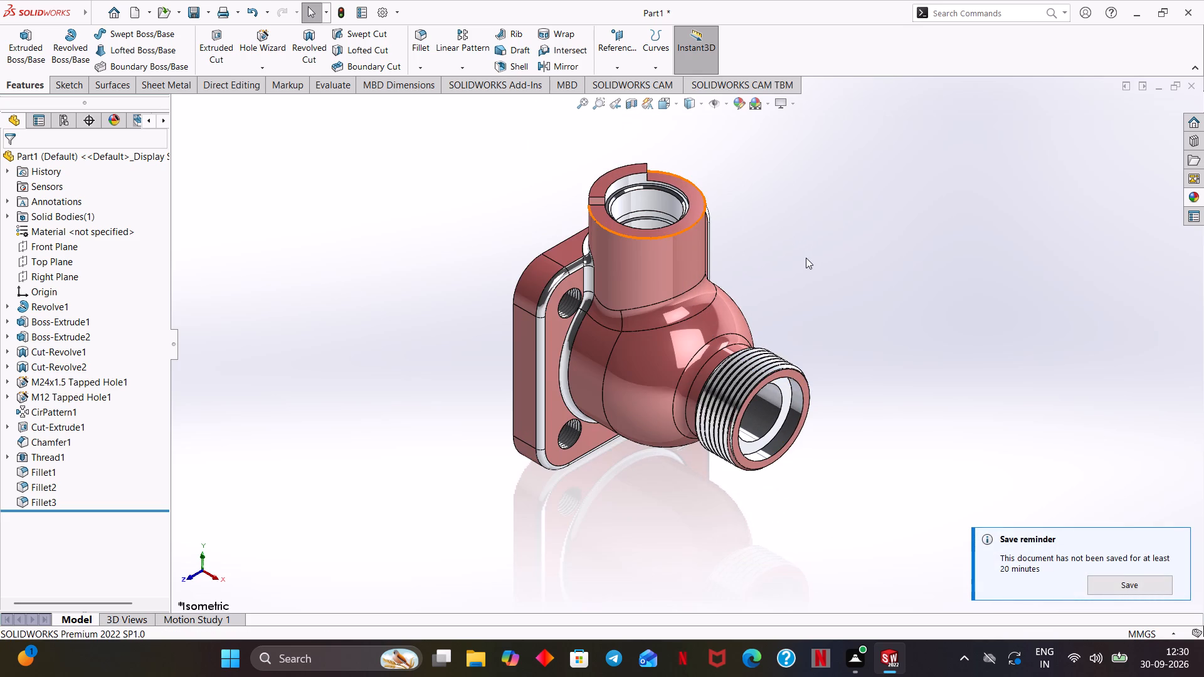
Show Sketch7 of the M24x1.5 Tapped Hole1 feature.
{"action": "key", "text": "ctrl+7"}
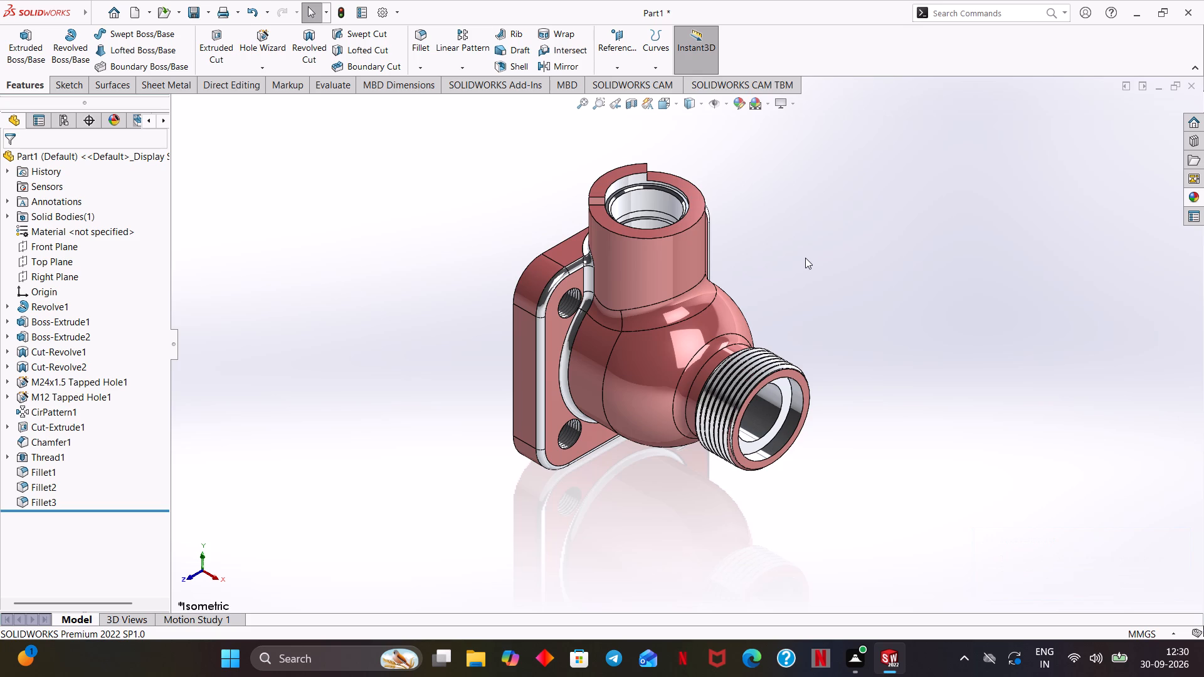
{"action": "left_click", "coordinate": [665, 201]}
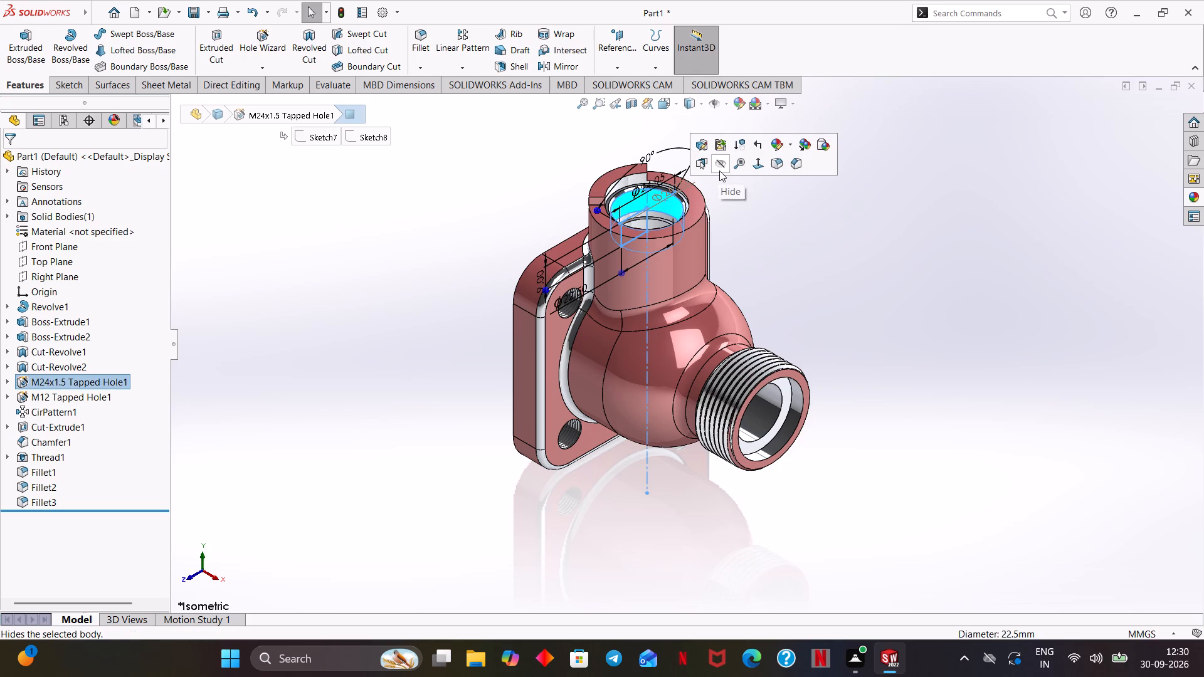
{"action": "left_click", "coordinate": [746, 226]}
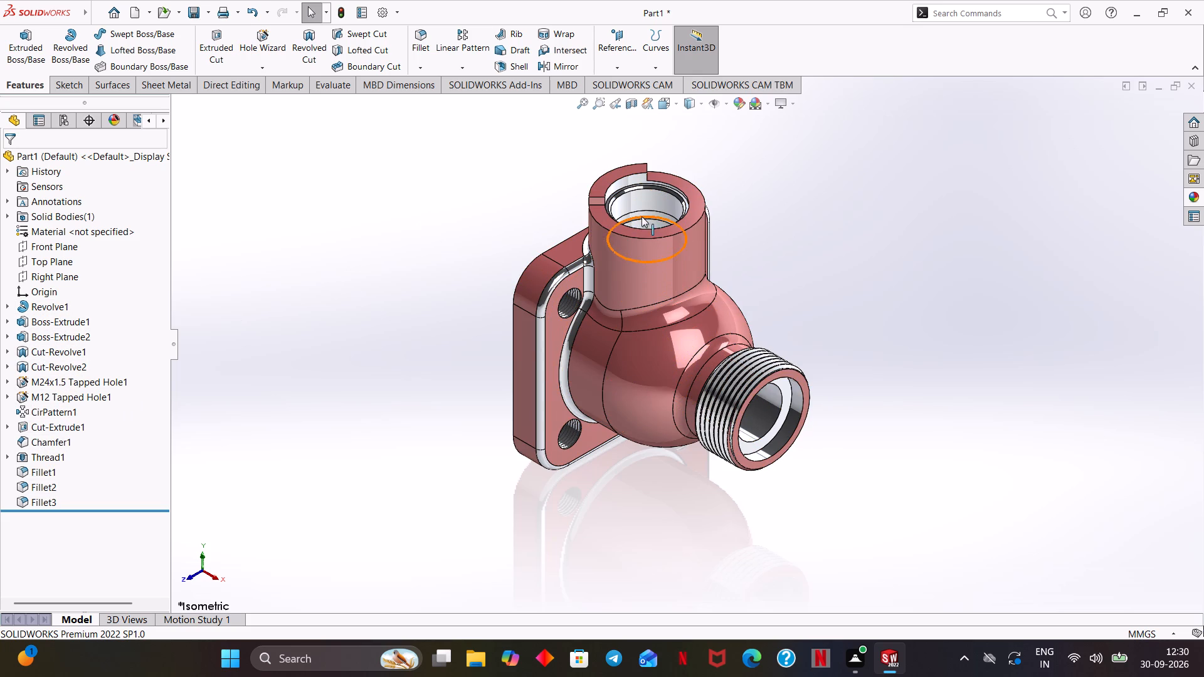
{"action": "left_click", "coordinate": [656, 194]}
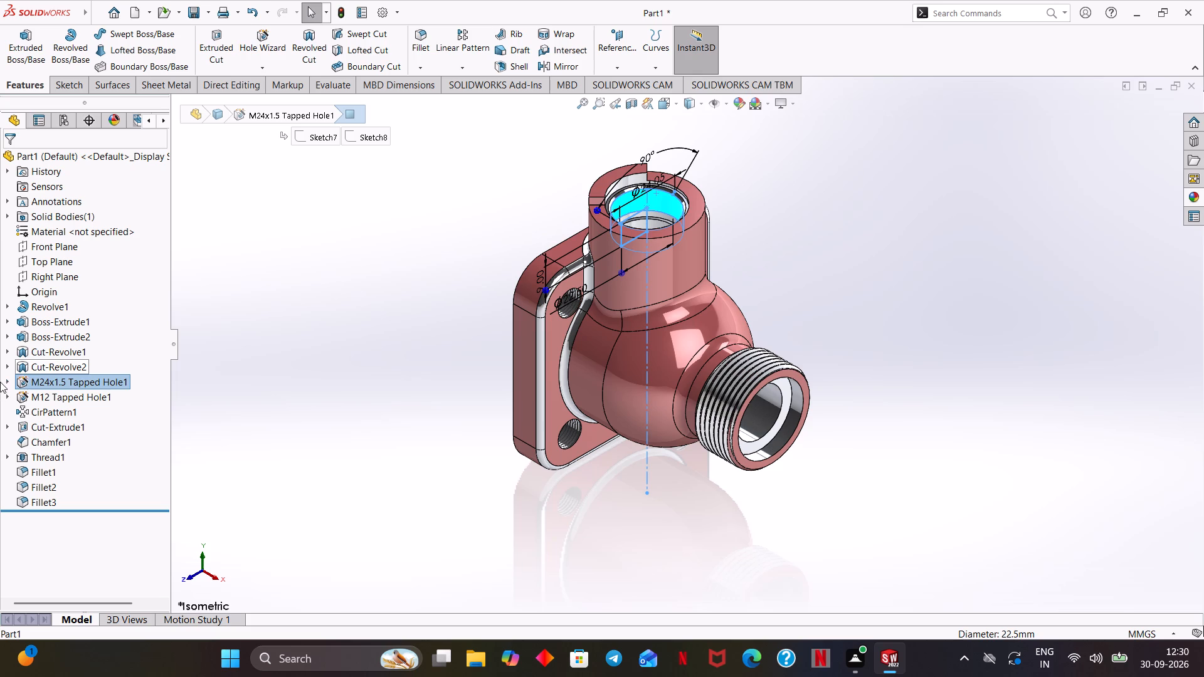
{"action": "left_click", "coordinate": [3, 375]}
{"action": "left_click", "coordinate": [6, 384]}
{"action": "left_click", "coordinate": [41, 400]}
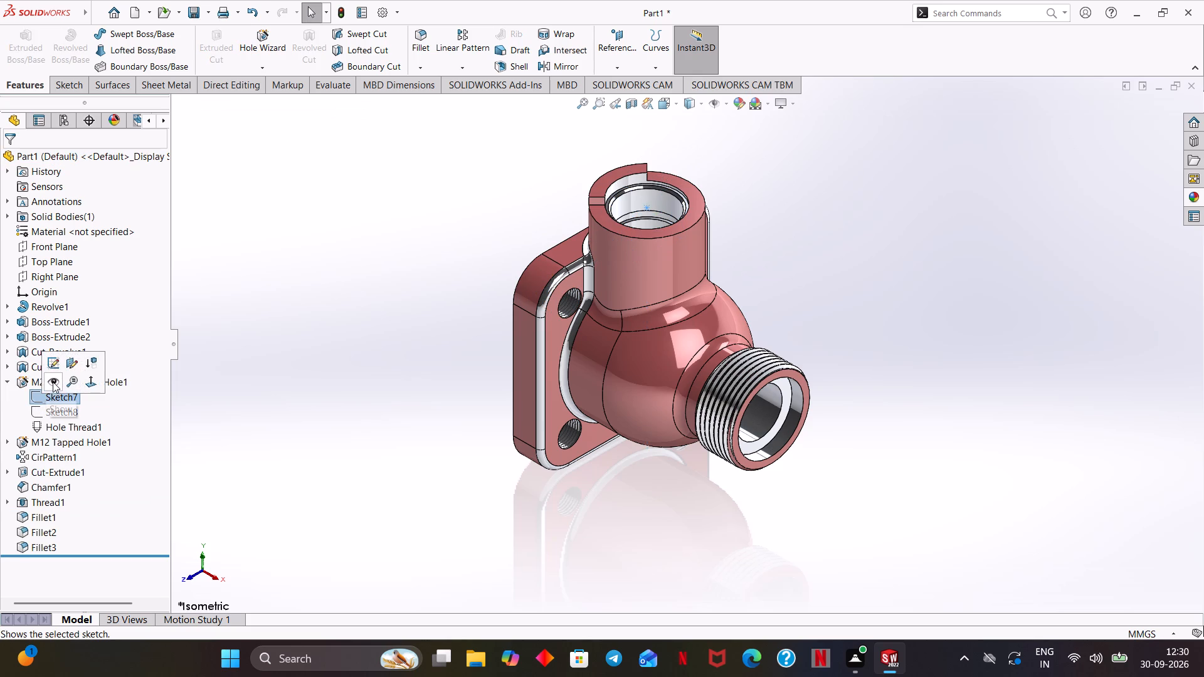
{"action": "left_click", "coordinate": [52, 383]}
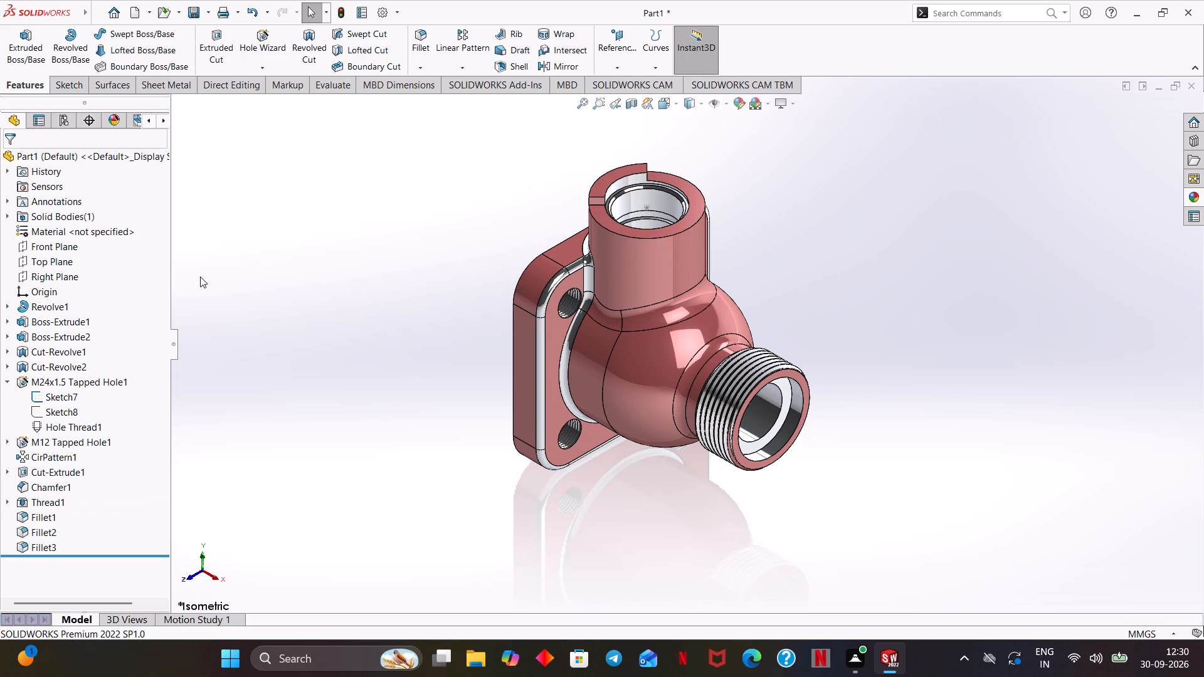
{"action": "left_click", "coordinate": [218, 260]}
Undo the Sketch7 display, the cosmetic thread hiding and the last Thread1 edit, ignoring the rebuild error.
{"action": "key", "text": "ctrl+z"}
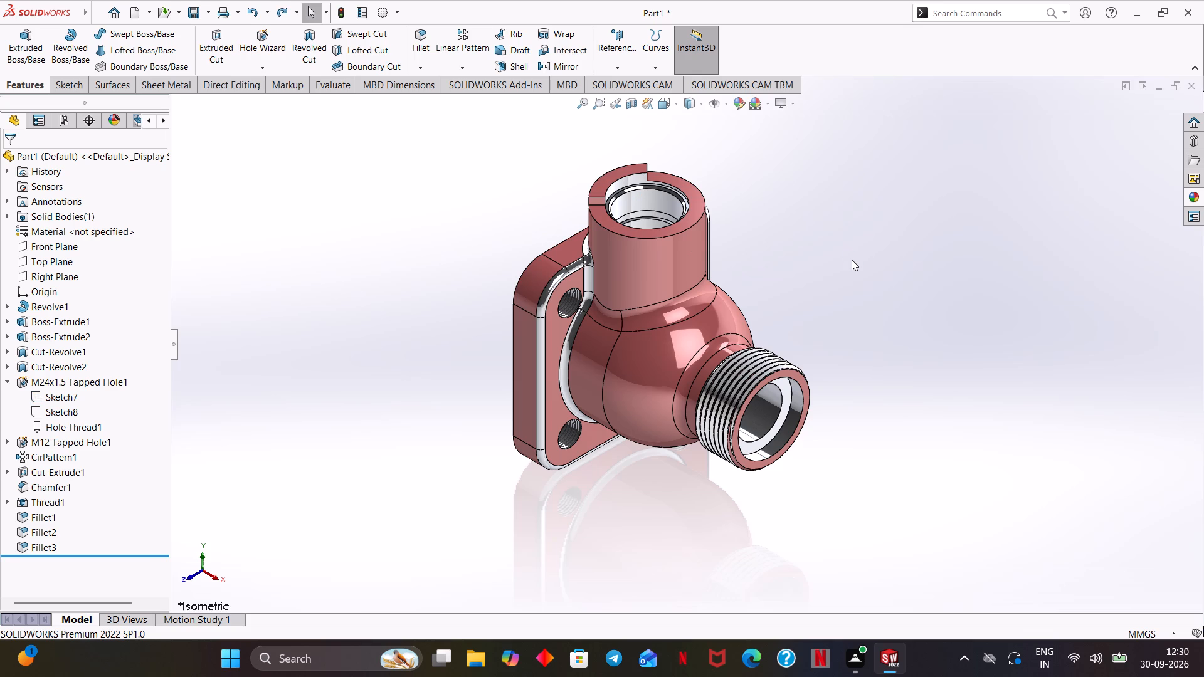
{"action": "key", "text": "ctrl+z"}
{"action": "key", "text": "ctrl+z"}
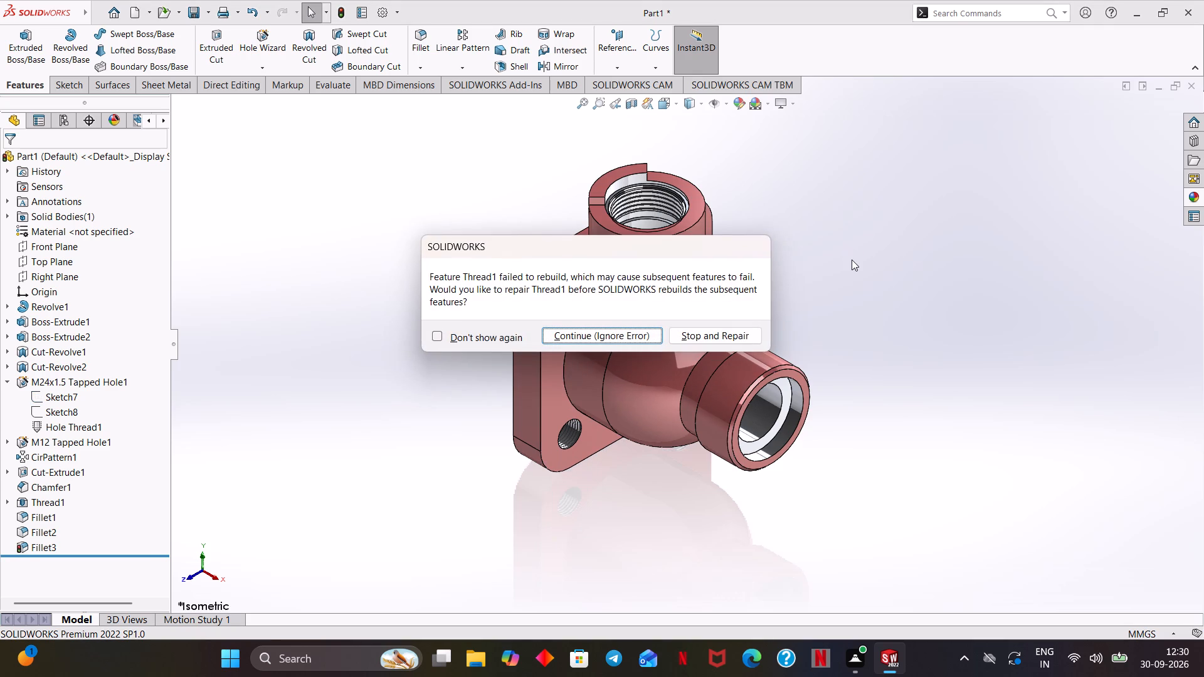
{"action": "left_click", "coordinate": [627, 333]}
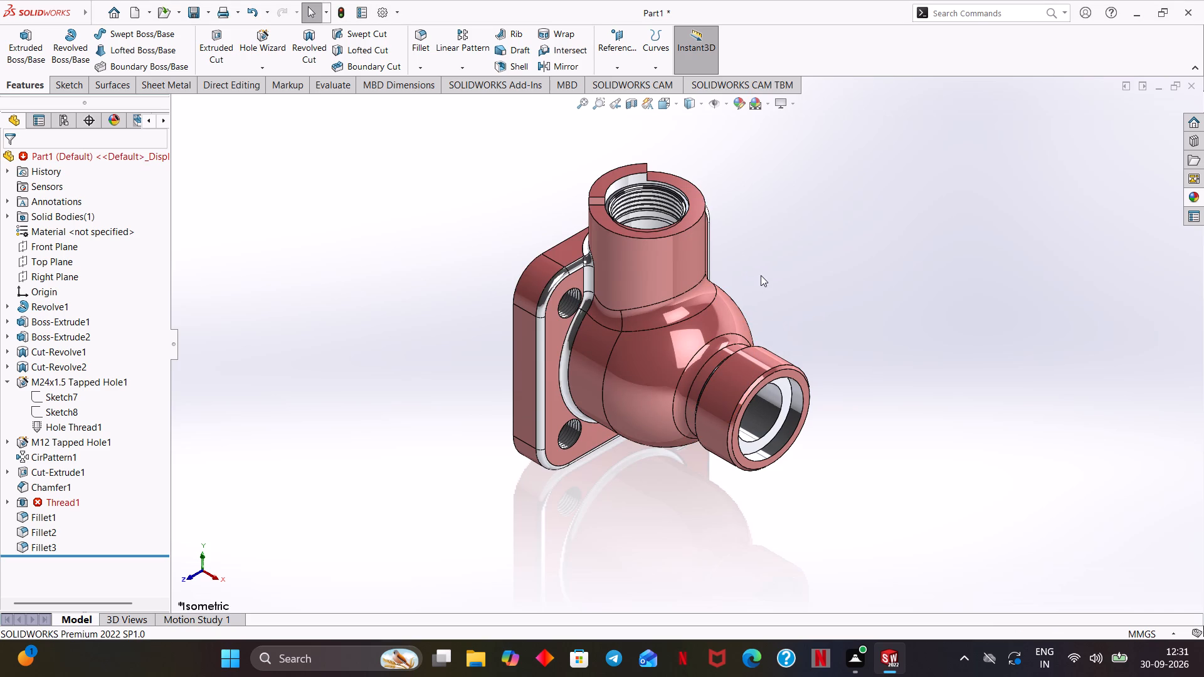
Open Thread1 for editing and select the outlet's outer circular edge at its open end as the thread location.
{"action": "middle_click_drag", "start_coordinate": [791, 272], "coordinate": [796, 213]}
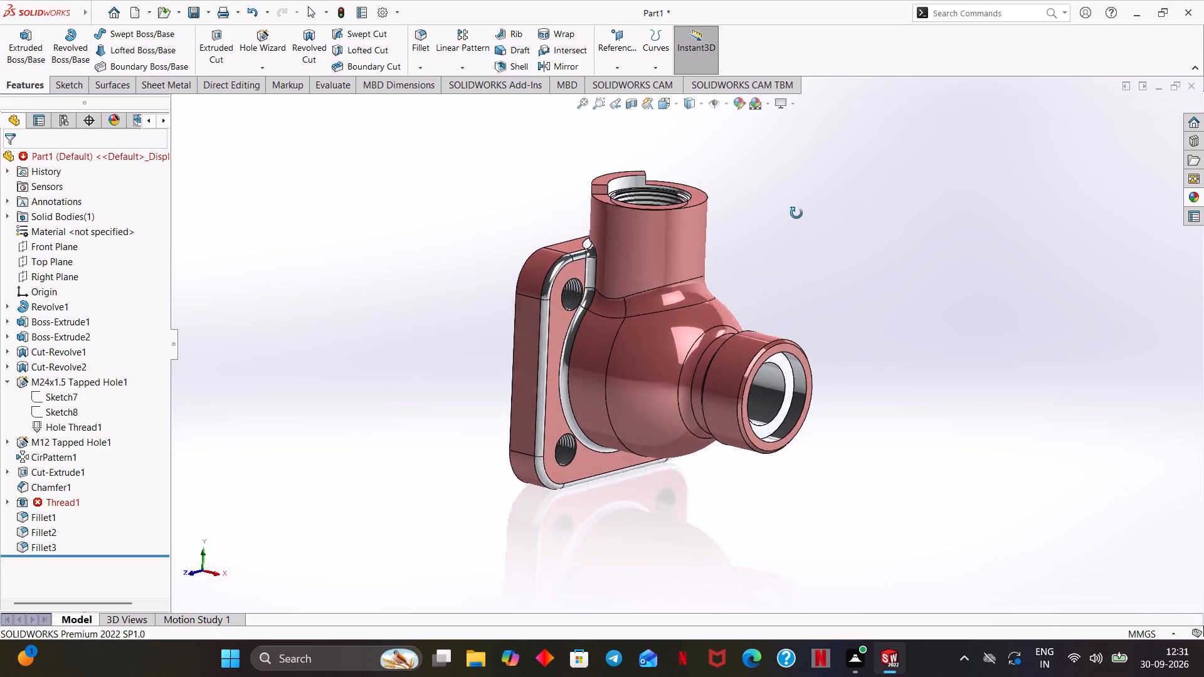
{"action": "middle_click_drag", "start_coordinate": [796, 213], "coordinate": [796, 314]}
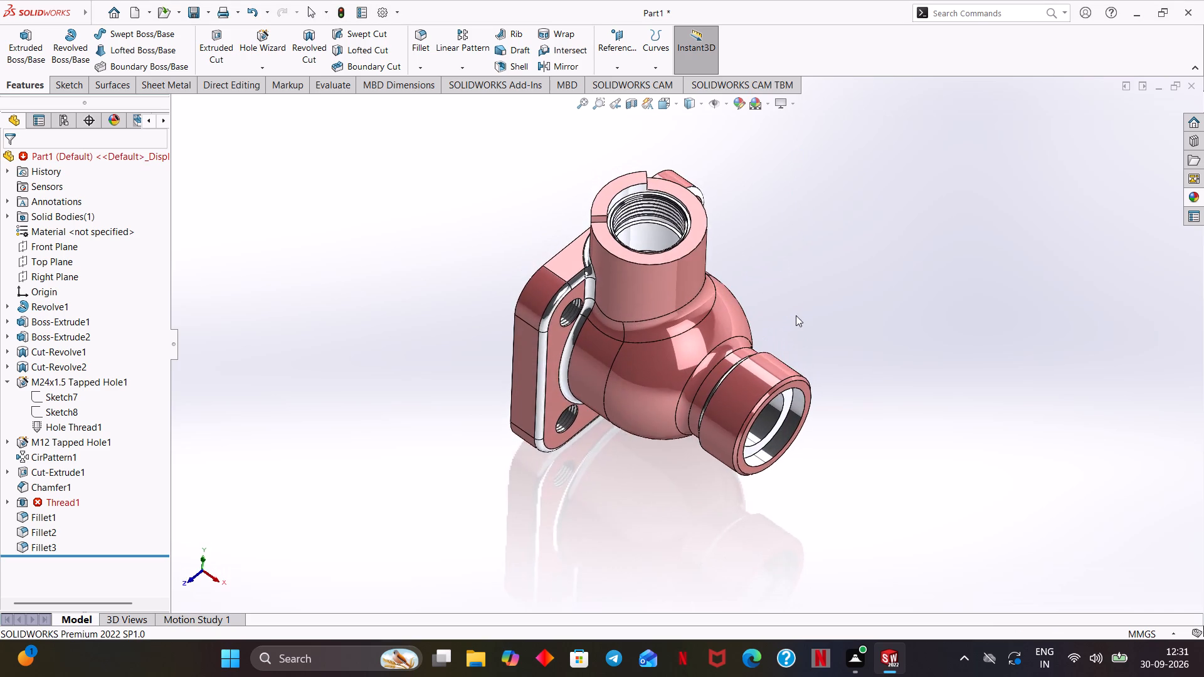
{"action": "scroll", "coordinate": [796, 315], "scroll_direction": "down", "scroll_amount": 1}
{"action": "middle_click_drag", "start_coordinate": [882, 383], "coordinate": [897, 374]}
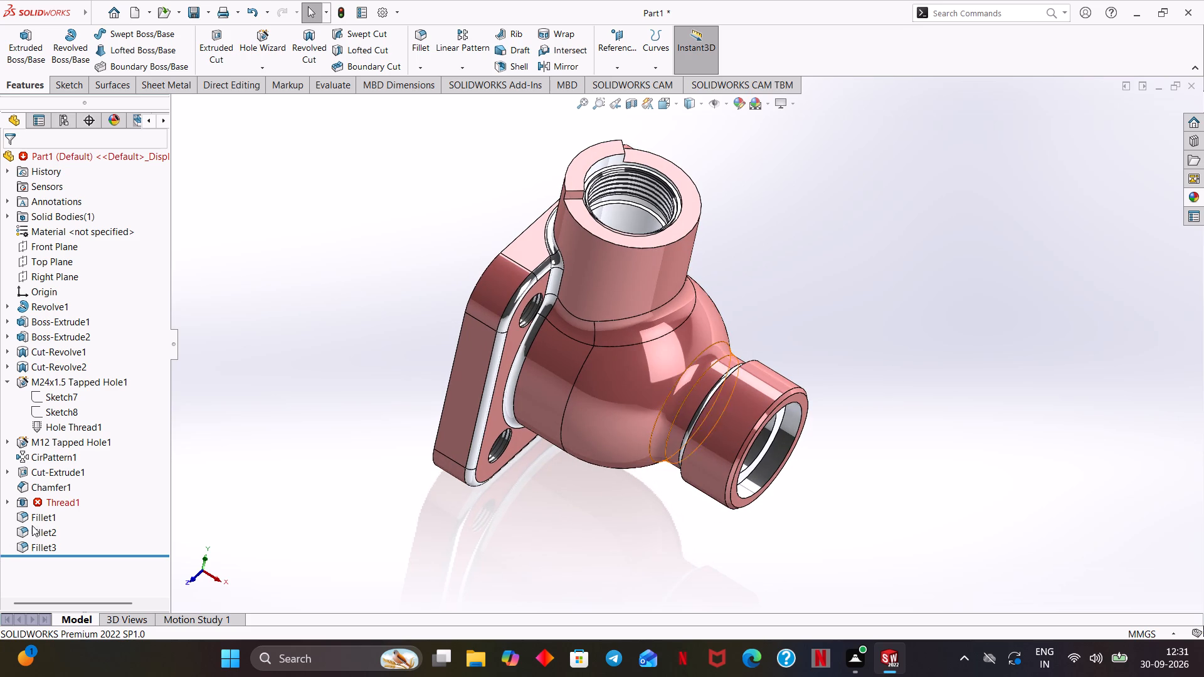
{"action": "left_click", "coordinate": [36, 504]}
{"action": "left_click", "coordinate": [46, 465]}
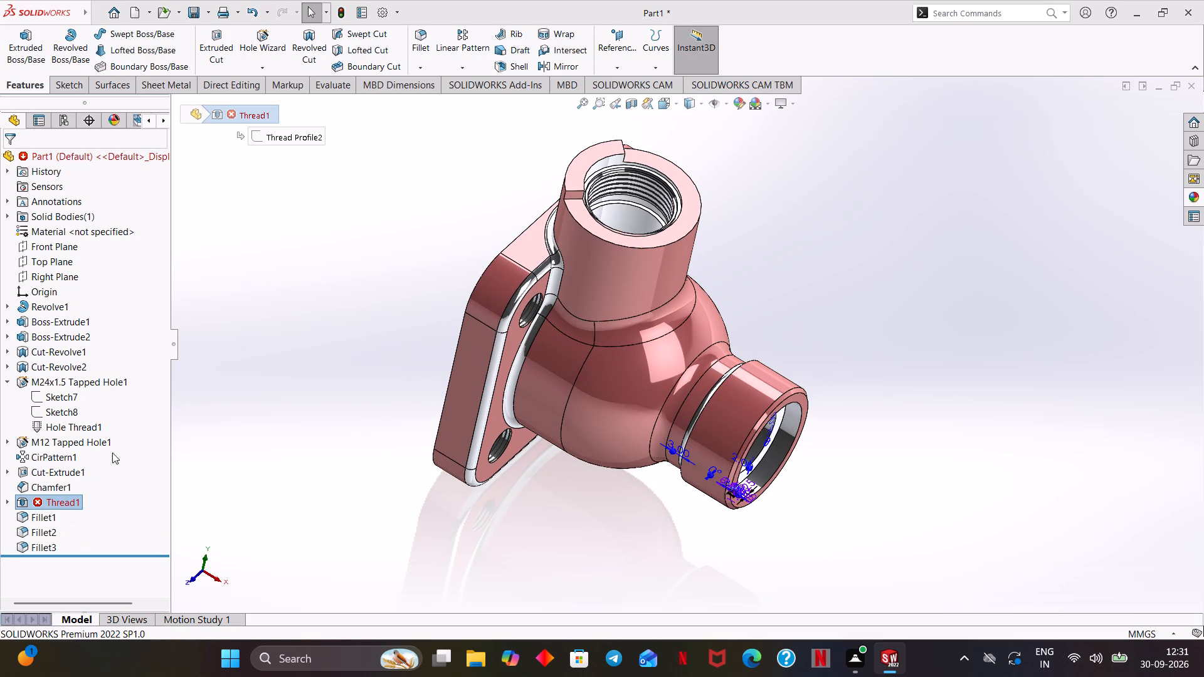
{"action": "scroll", "coordinate": [791, 466], "scroll_direction": "down", "scroll_amount": 2}
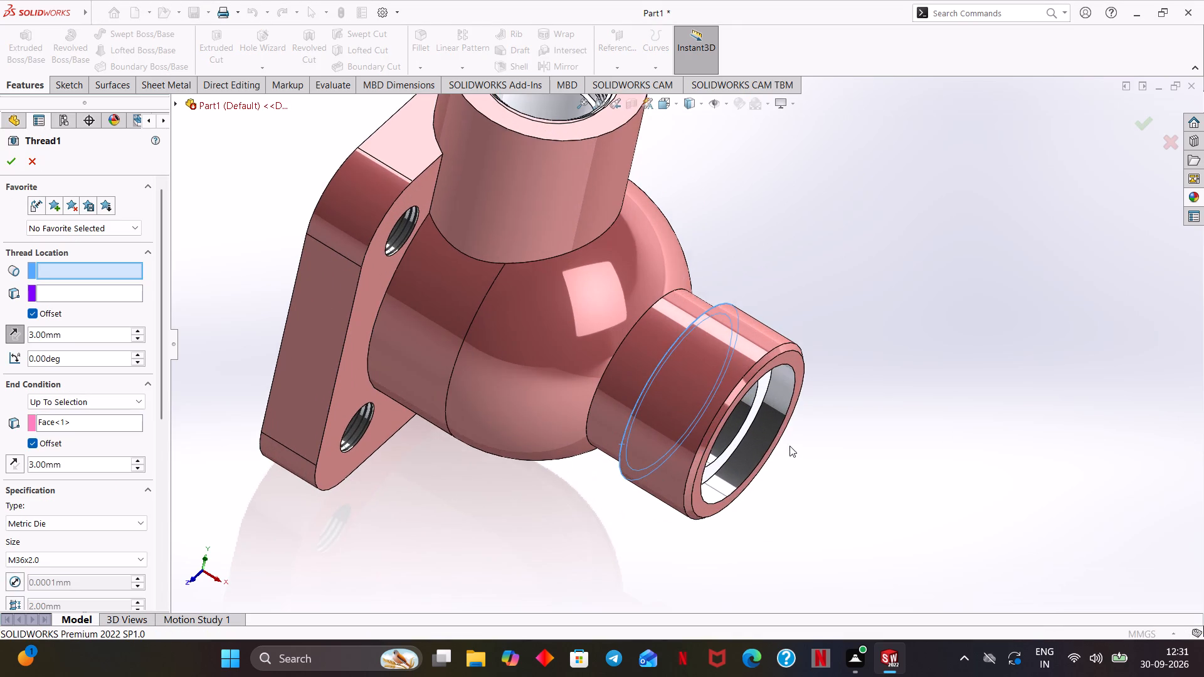
{"action": "scroll", "coordinate": [789, 434], "scroll_direction": "down", "scroll_amount": 2}
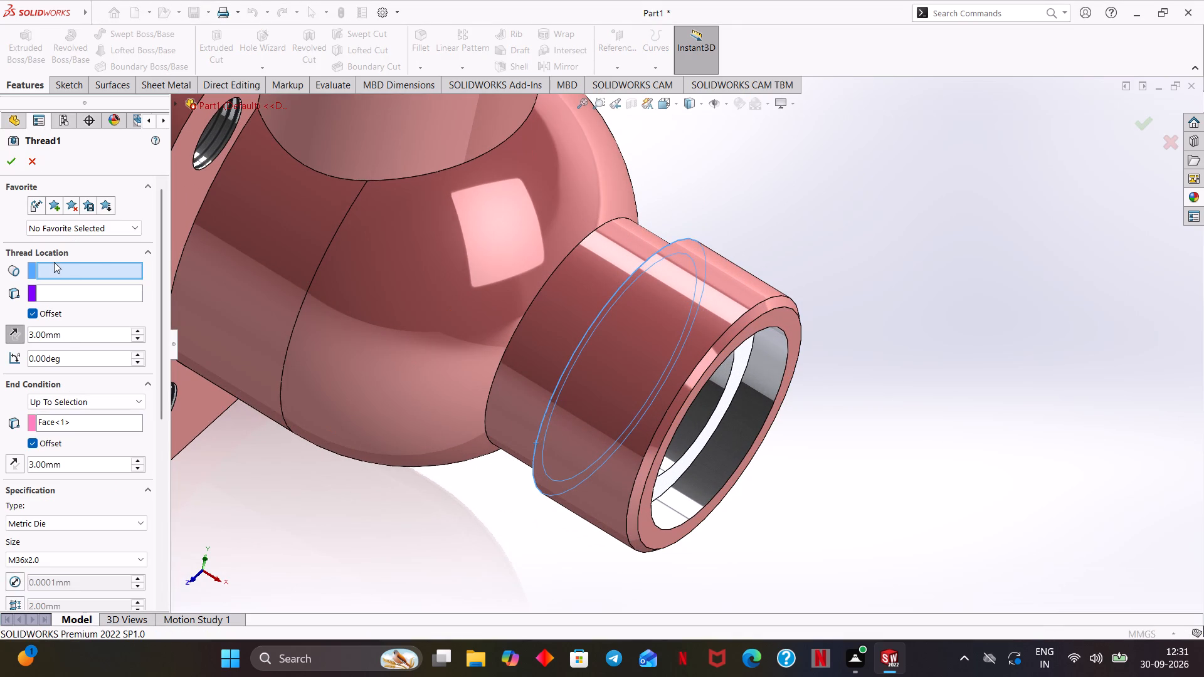
{"action": "left_click", "coordinate": [54, 261]}
{"action": "scroll", "coordinate": [724, 379], "scroll_direction": "down", "scroll_amount": 1}
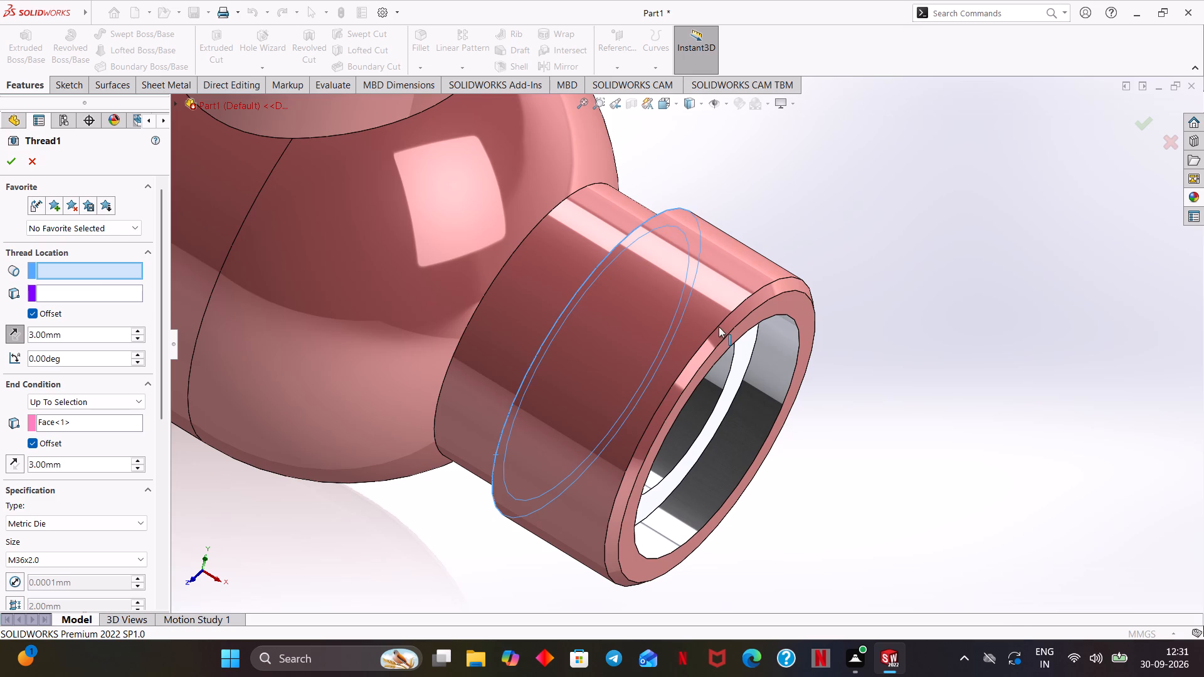
{"action": "left_click", "coordinate": [719, 326]}
Set the outlet's annular end face as the start location of Thread1 and accept the thread edit.
{"action": "left_click", "coordinate": [88, 285]}
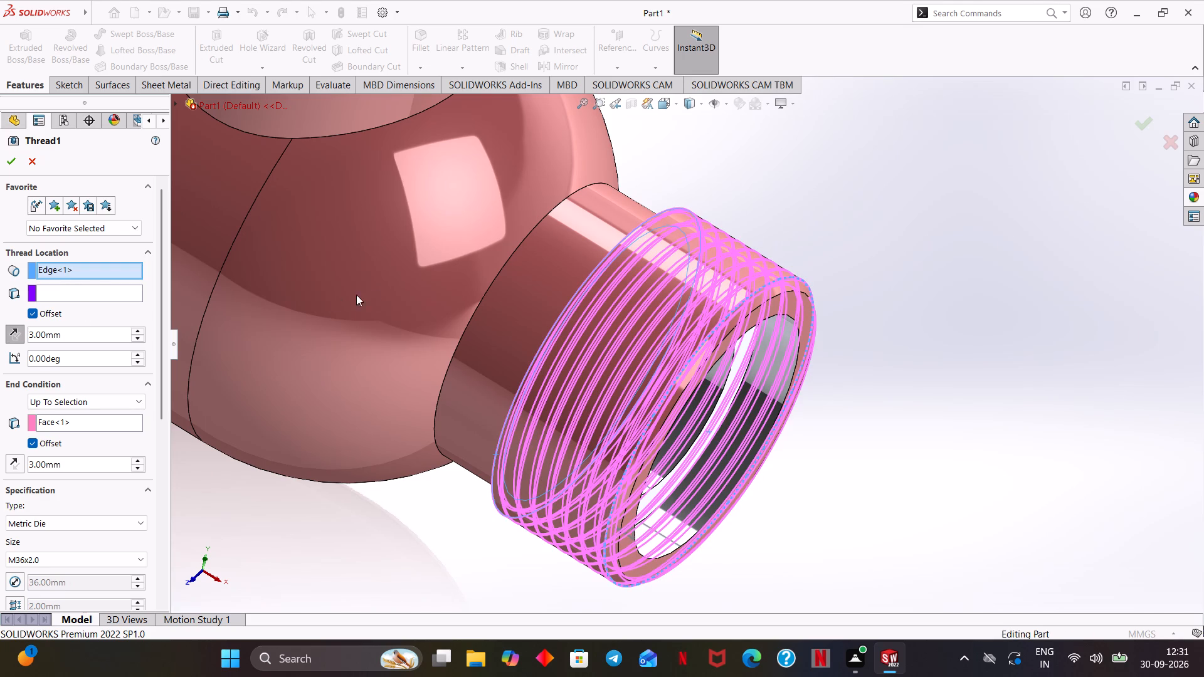
{"action": "left_click", "coordinate": [122, 294]}
{"action": "scroll", "coordinate": [371, 302], "scroll_direction": "down", "scroll_amount": 3}
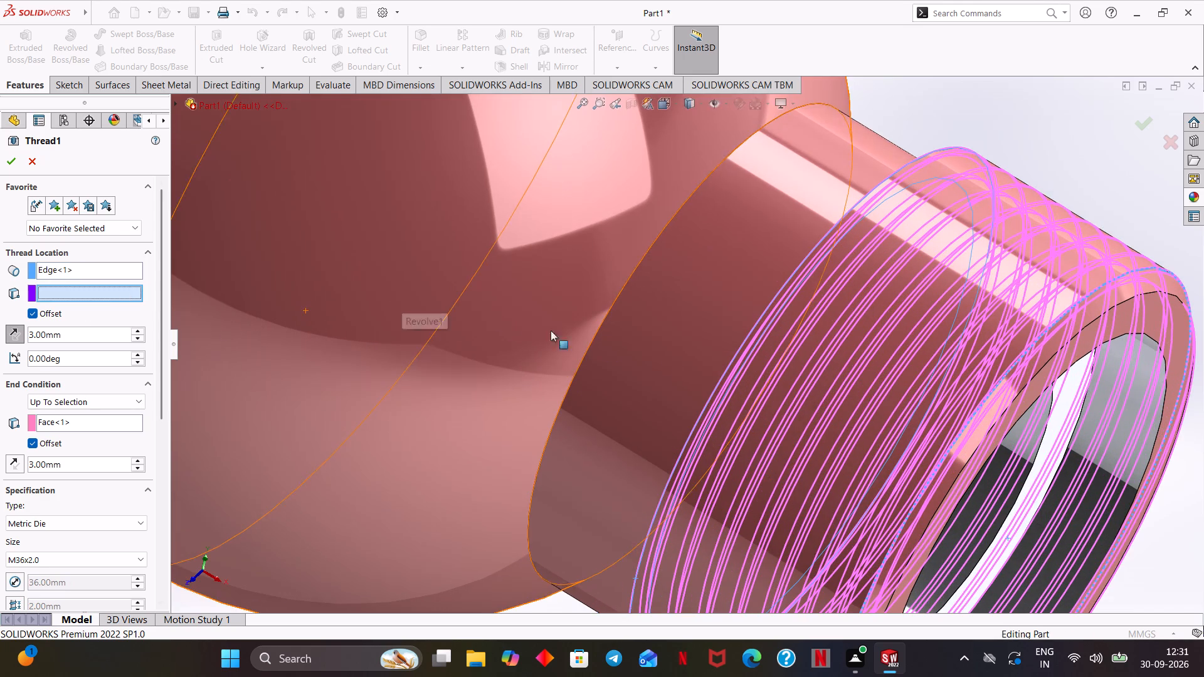
{"action": "middle_click_drag", "start_coordinate": [813, 397], "coordinate": [669, 333], "text": "ctrl"}
{"action": "middle_click_drag", "start_coordinate": [882, 331], "coordinate": [878, 327]}
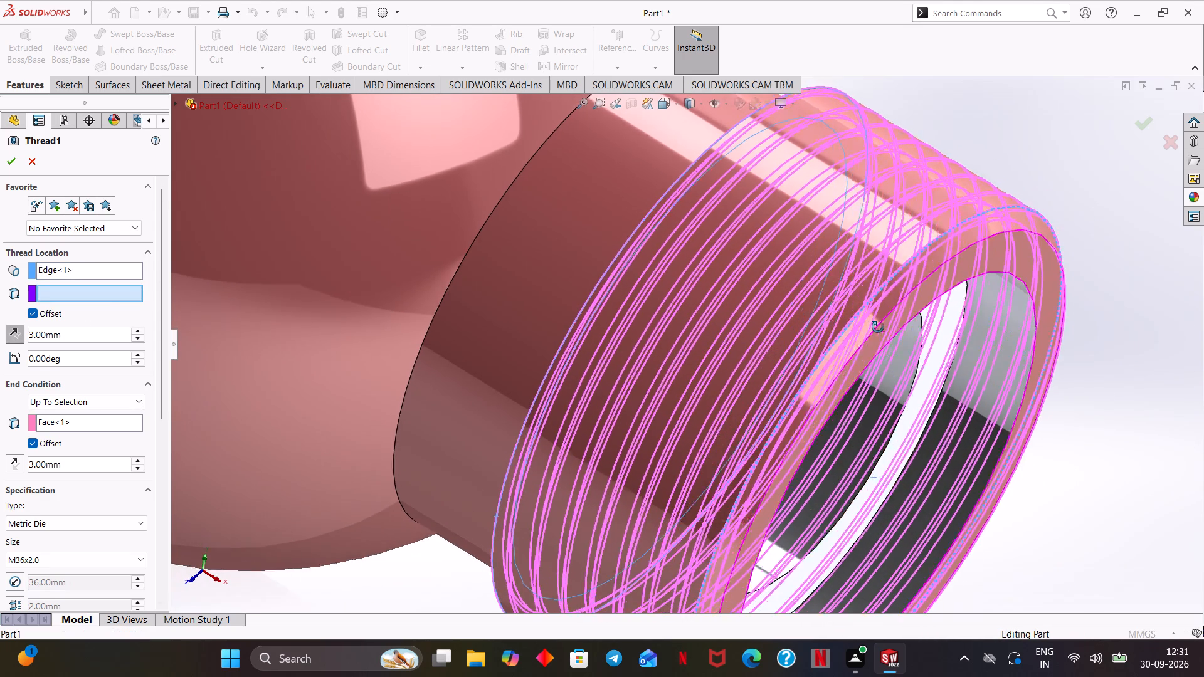
{"action": "middle_click_drag", "start_coordinate": [878, 327], "coordinate": [873, 324]}
{"action": "left_click", "coordinate": [931, 286]}
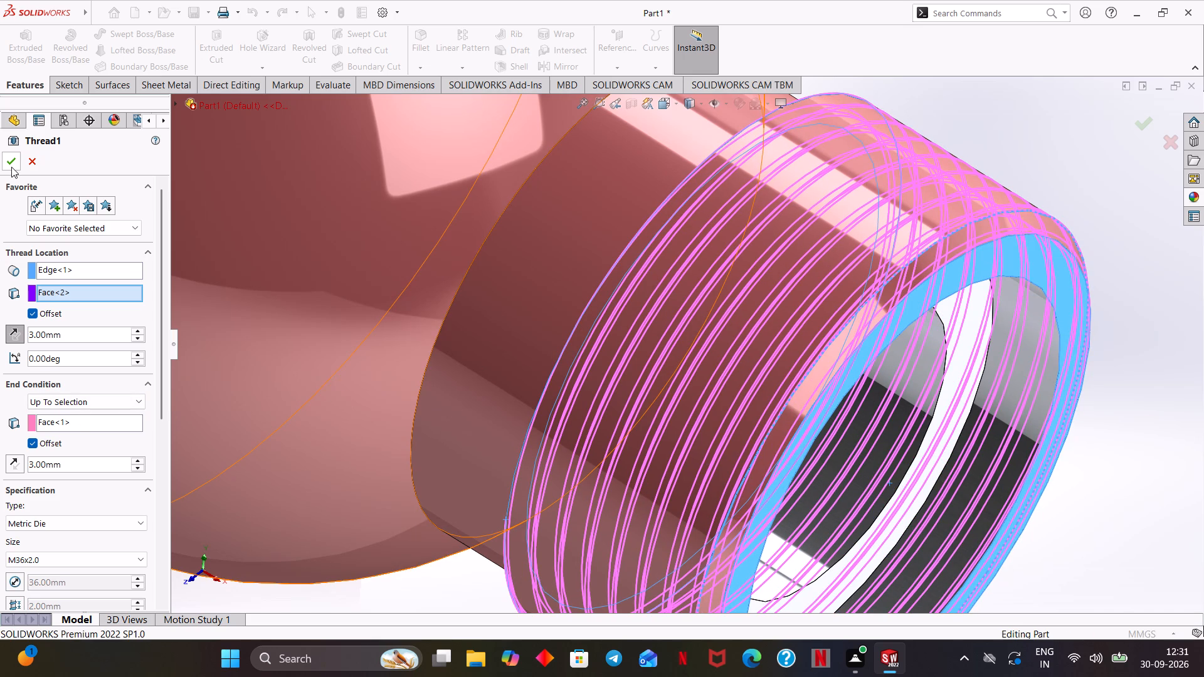
{"action": "left_click", "coordinate": [11, 165]}
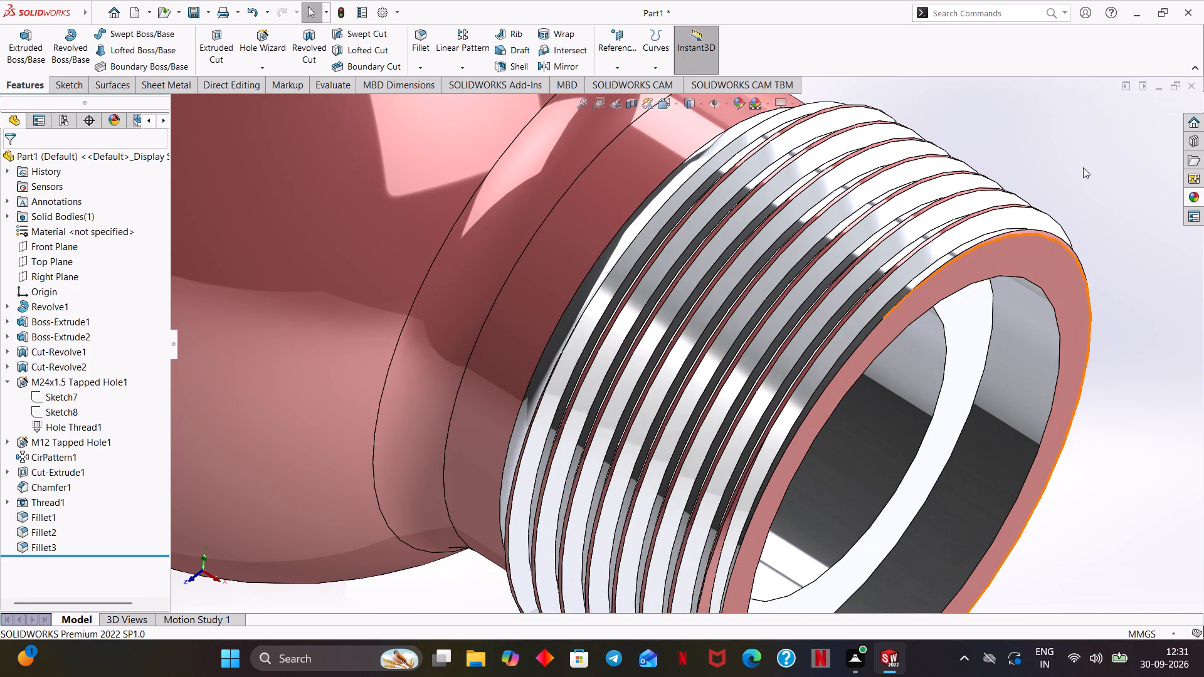
Examine the rebuilt outlet thread, flange, bores and neck from several angles and in the isometric view.
{"action": "scroll", "coordinate": [1084, 167], "scroll_direction": "up", "scroll_amount": 3}
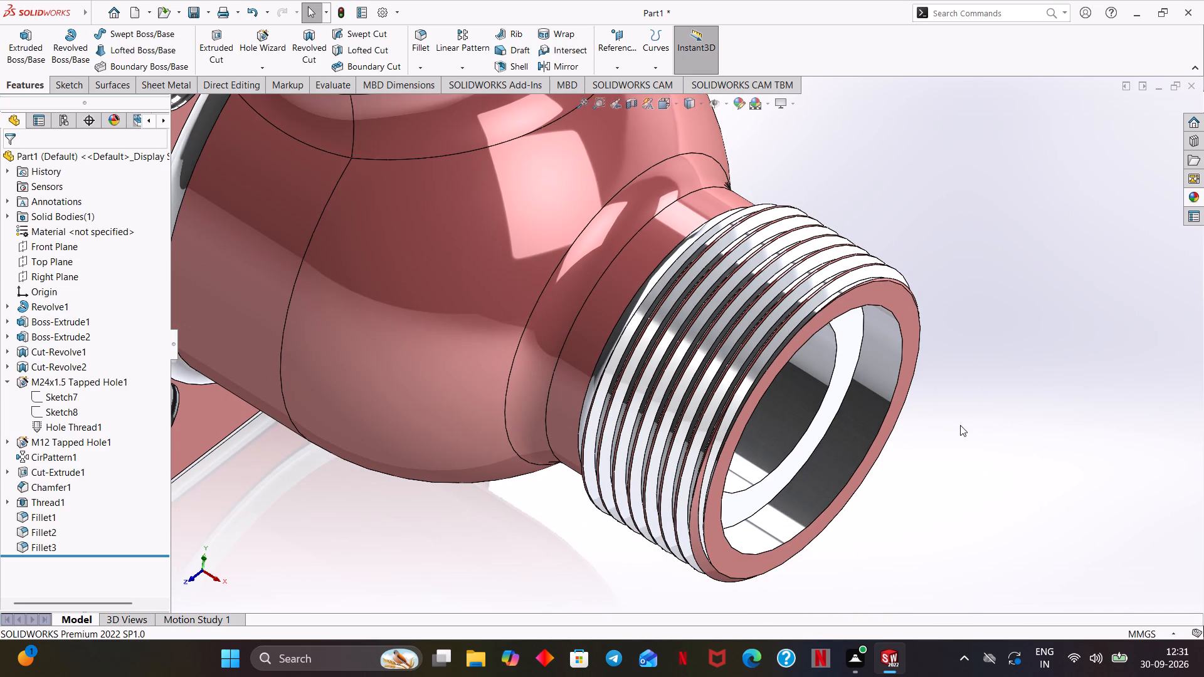
{"action": "key", "text": "ctrl+7"}
{"action": "middle_click_drag", "start_coordinate": [947, 450], "coordinate": [953, 449]}
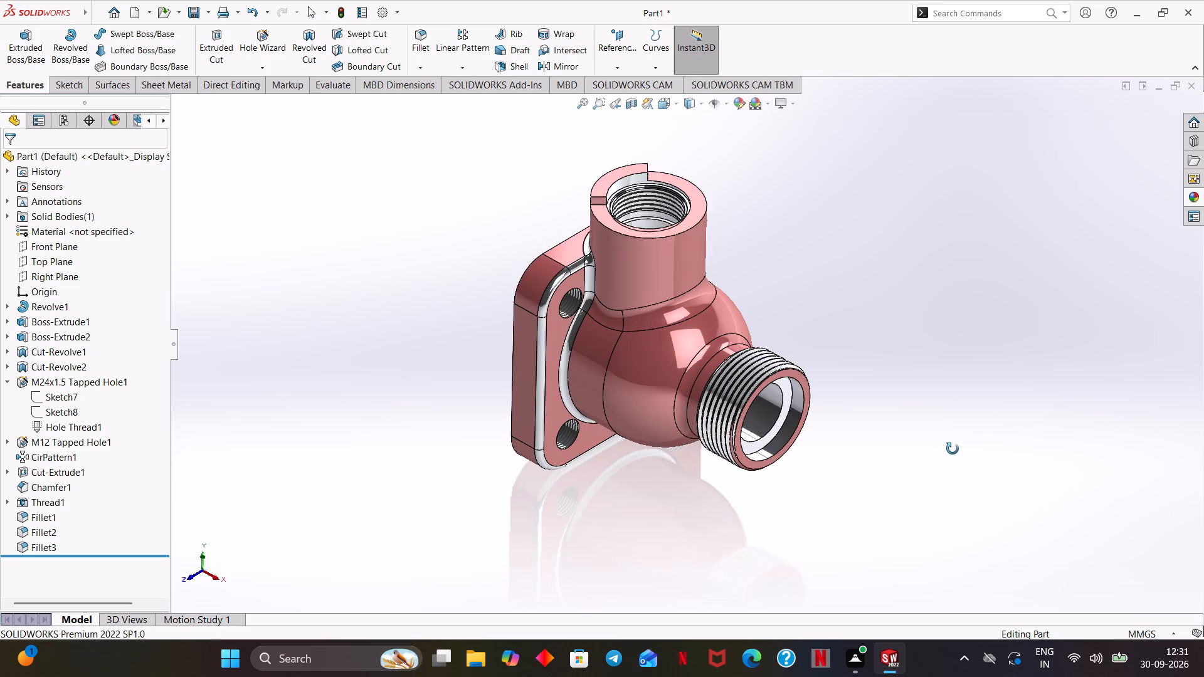
{"action": "middle_click_drag", "start_coordinate": [953, 449], "coordinate": [983, 406]}
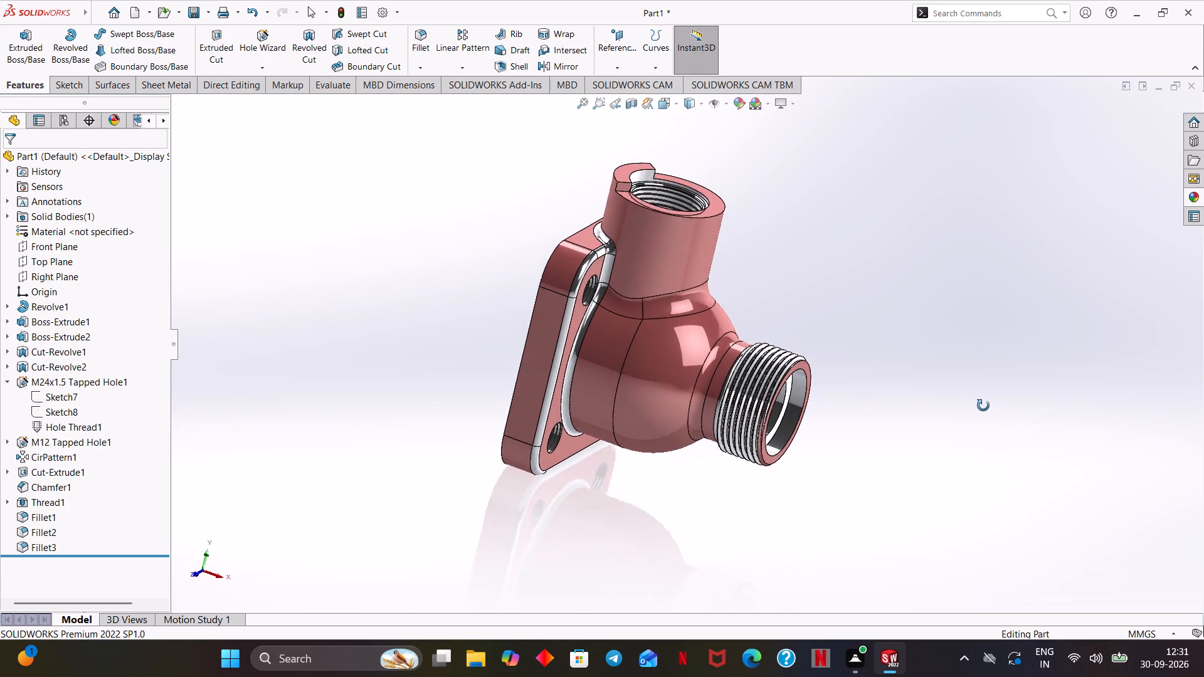
{"action": "middle_click_drag", "start_coordinate": [983, 406], "coordinate": [565, 422]}
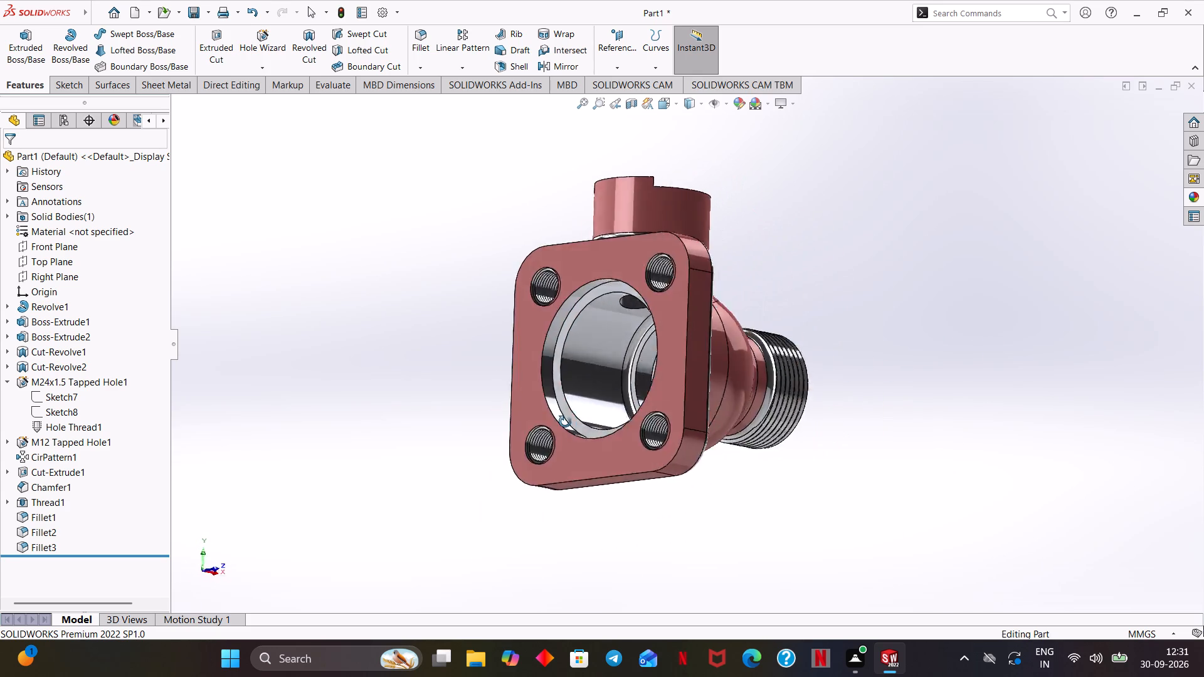
{"action": "middle_click_drag", "start_coordinate": [565, 422], "coordinate": [445, 478]}
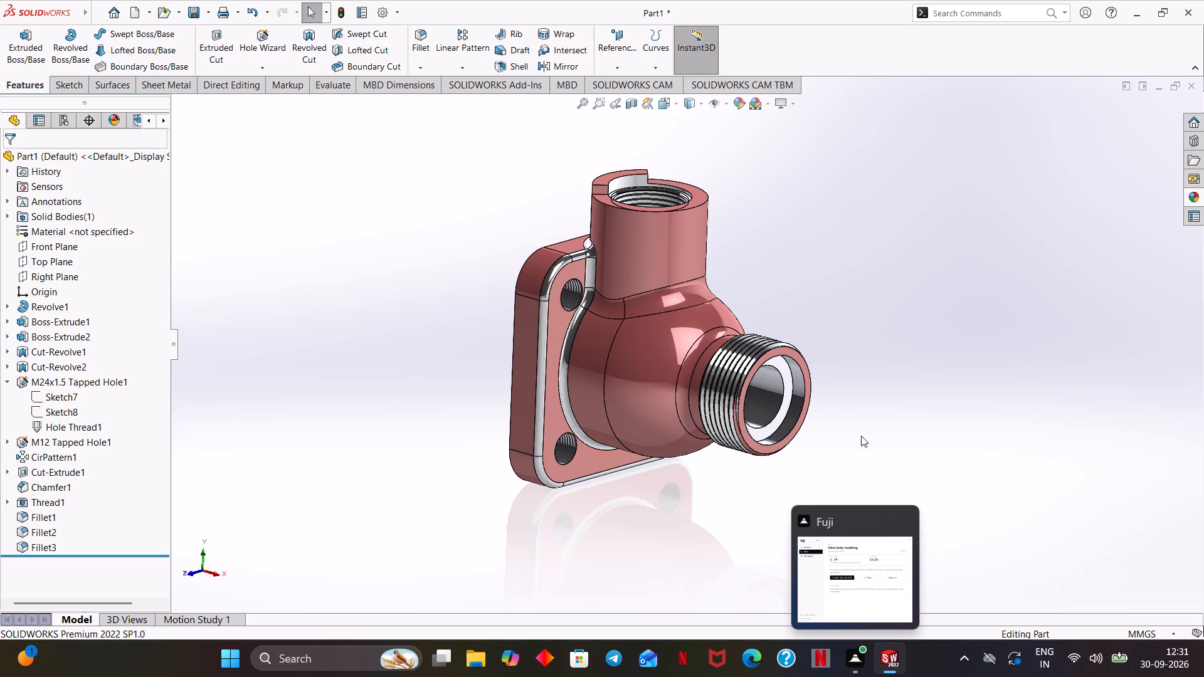
{"action": "middle_click_drag", "start_coordinate": [840, 429], "coordinate": [845, 470]}
{"action": "key", "text": "ctrl+7"}
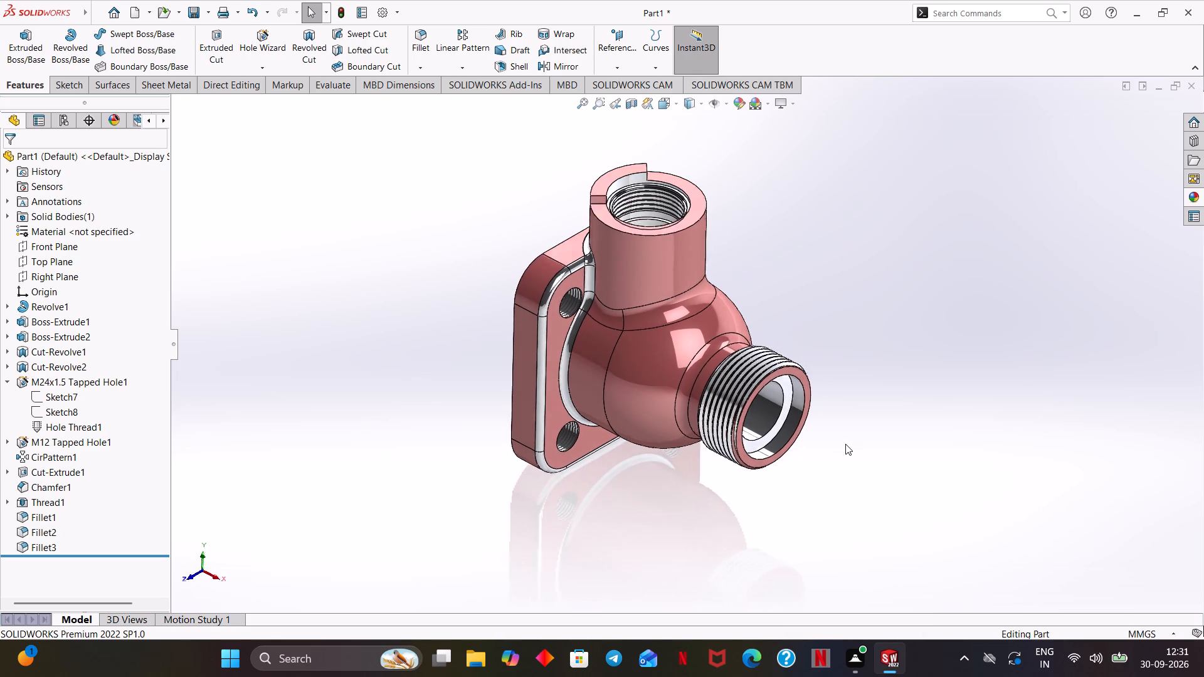
{"action": "scroll", "coordinate": [845, 444], "scroll_direction": "up", "scroll_amount": 1}
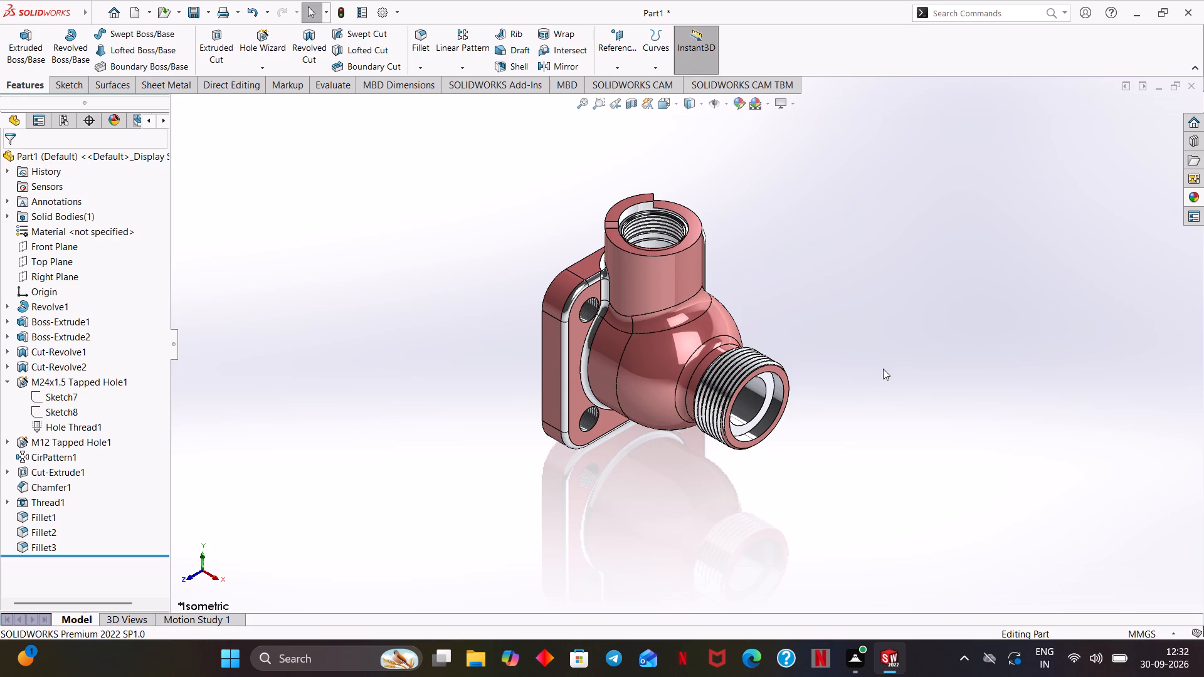
{"action": "scroll", "coordinate": [884, 363], "scroll_direction": "up", "scroll_amount": 1}
{"action": "scroll", "coordinate": [867, 363], "scroll_direction": "down", "scroll_amount": 3}
{"action": "middle_click_drag", "start_coordinate": [850, 365], "coordinate": [959, 457], "text": "ctrl"}
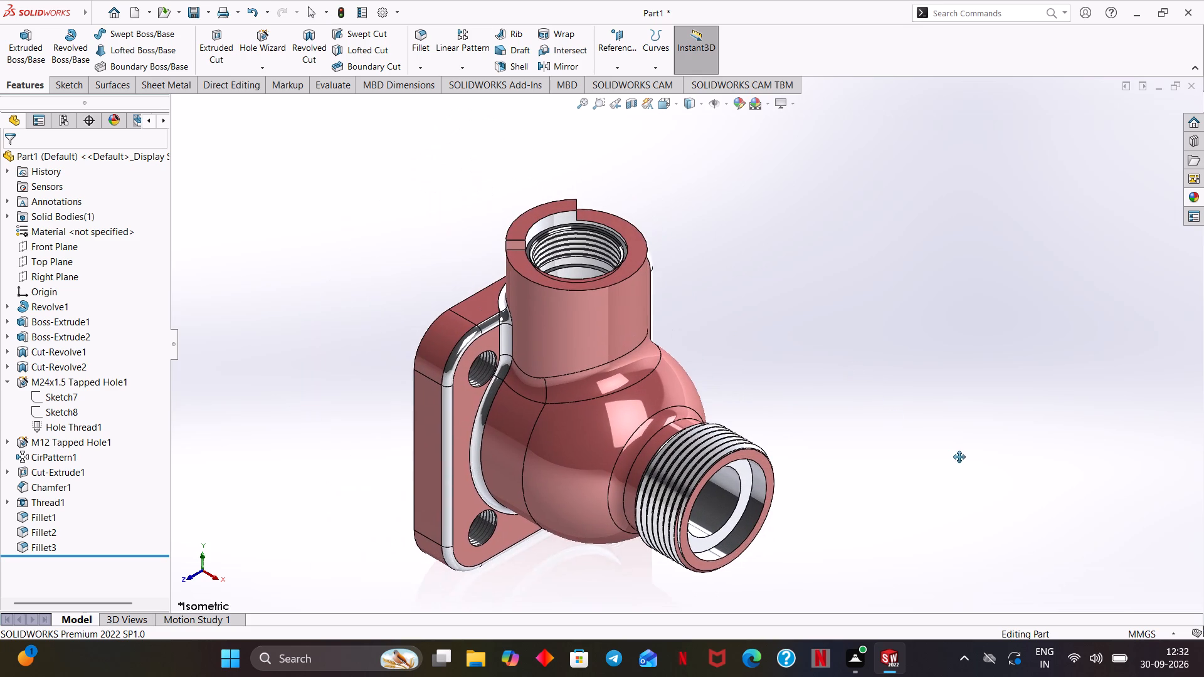
{"action": "middle_click_drag", "start_coordinate": [959, 457], "coordinate": [964, 458], "text": "ctrl"}
{"action": "middle_click_drag", "start_coordinate": [813, 297], "coordinate": [835, 273], "text": "ctrl"}
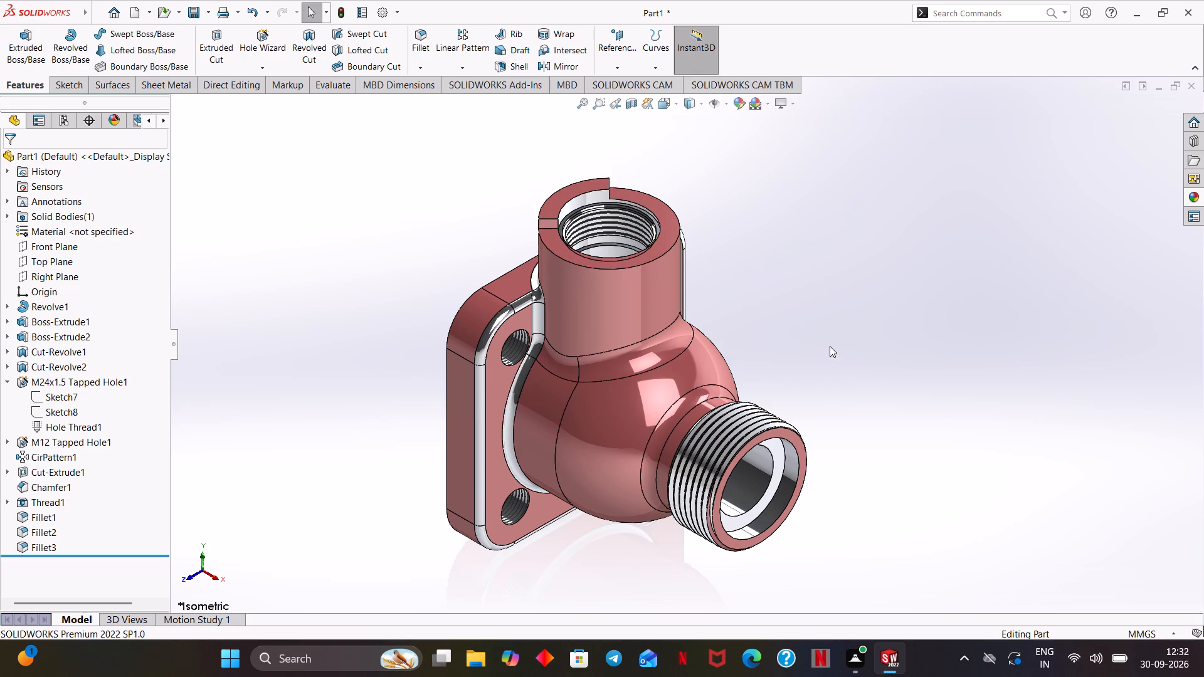
{"action": "key", "text": "ctrl+7"}
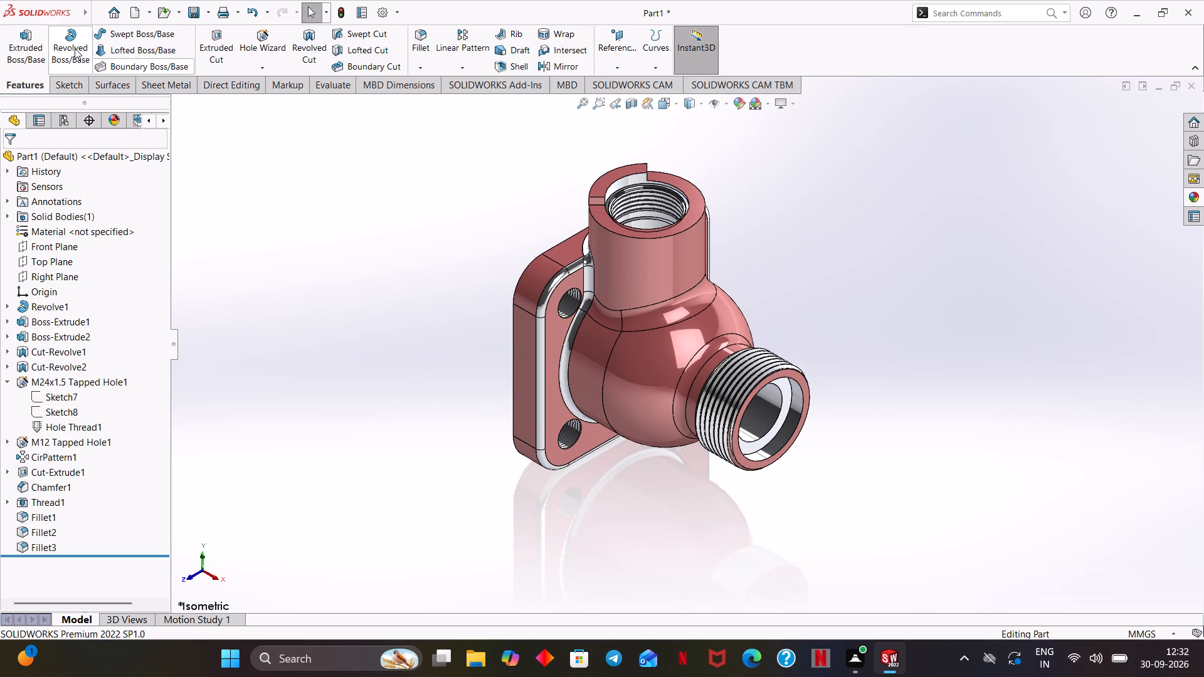
Save the part as Valve Body Model in the Intern solidworks folder on the Desktop.
{"action": "left_click", "coordinate": [191, 13]}
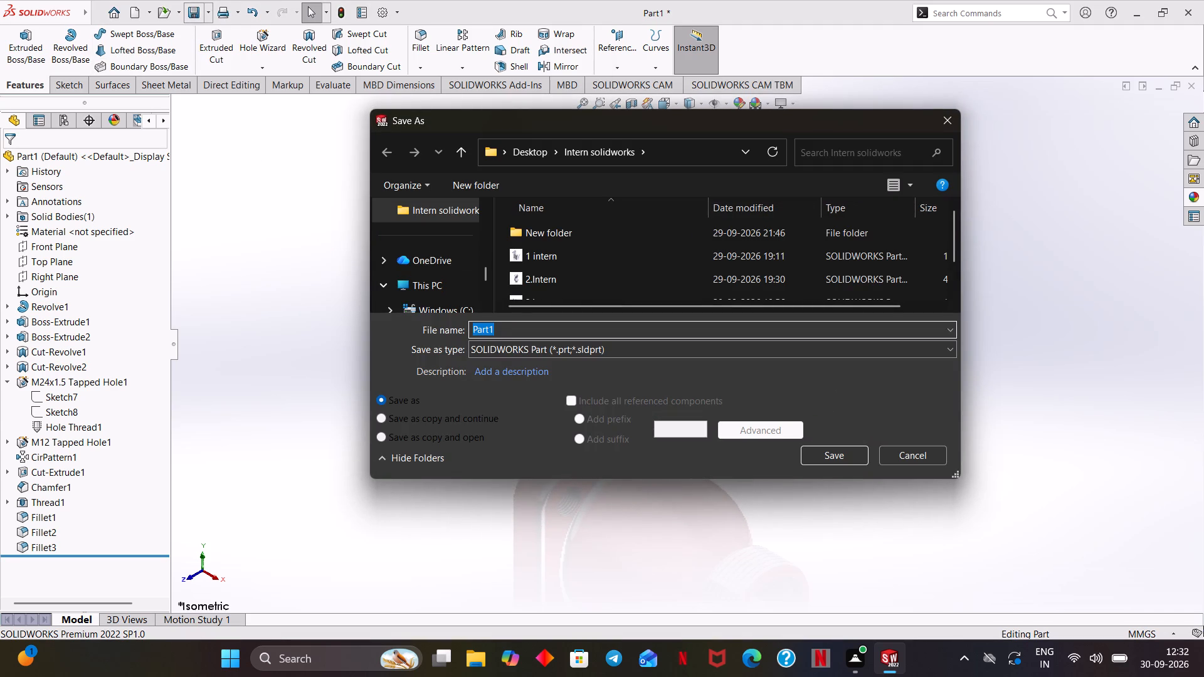
{"action": "scroll", "coordinate": [549, 267], "scroll_direction": "down", "scroll_amount": 4}
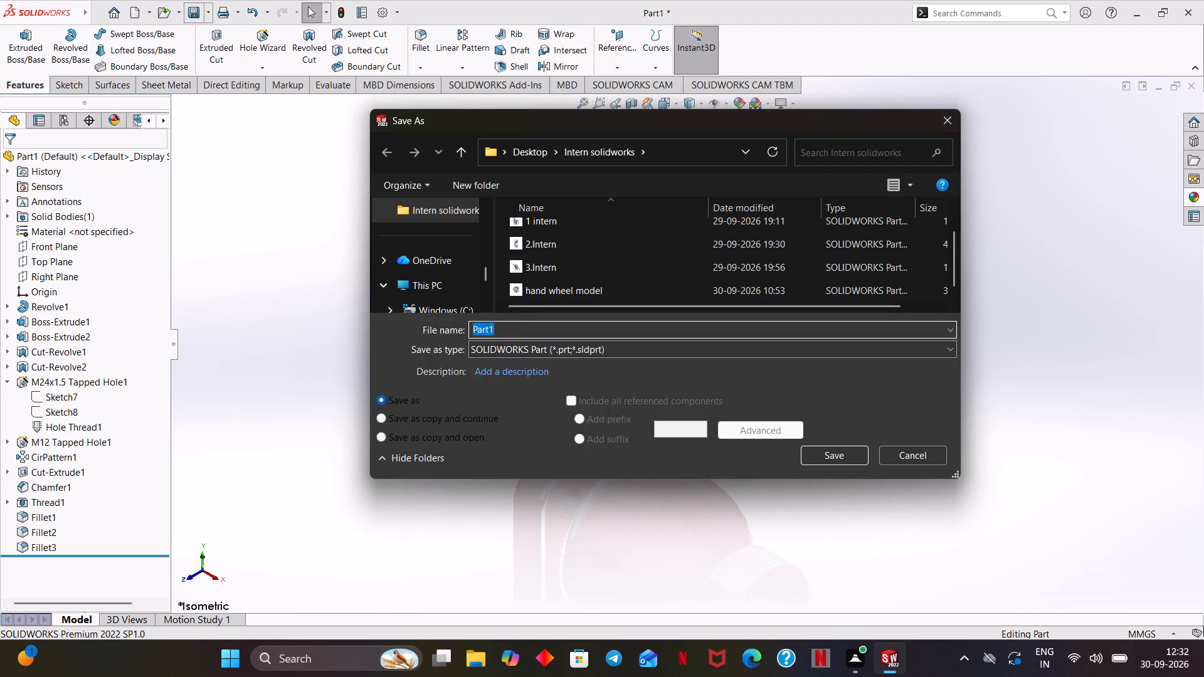
{"action": "key", "text": "BackSpace"}
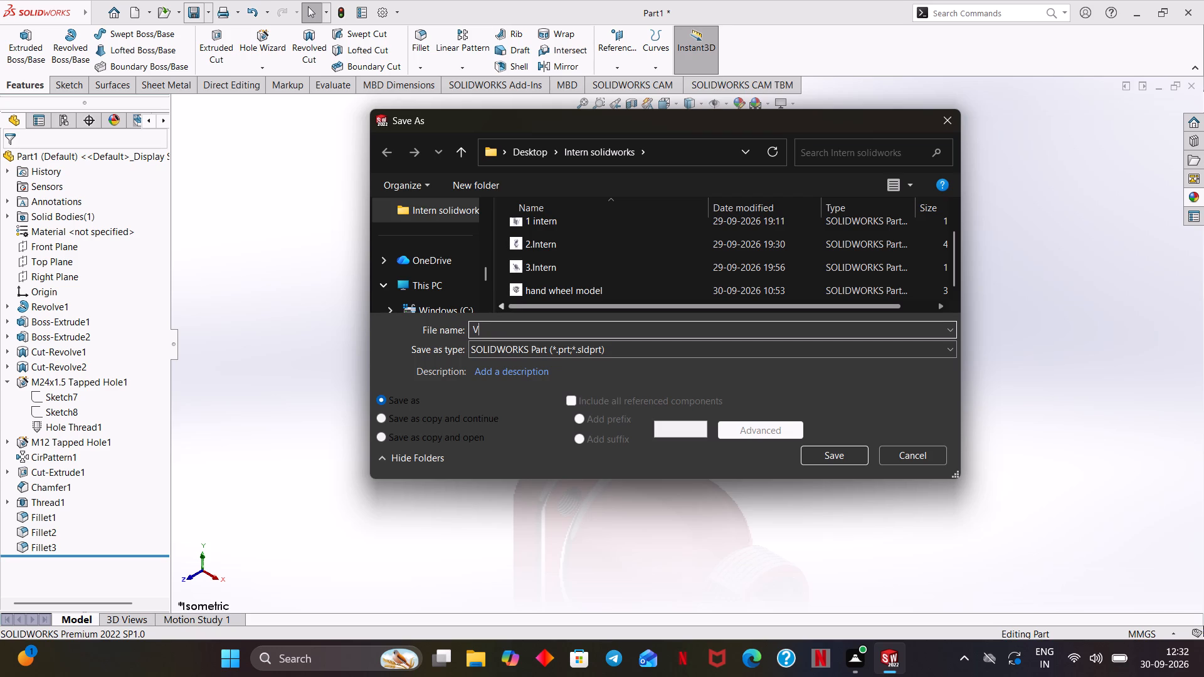
{"action": "type", "text": "alve"}
{"action": "key", "text": "space"}
{"action": "left_click", "coordinate": [843, 451]}
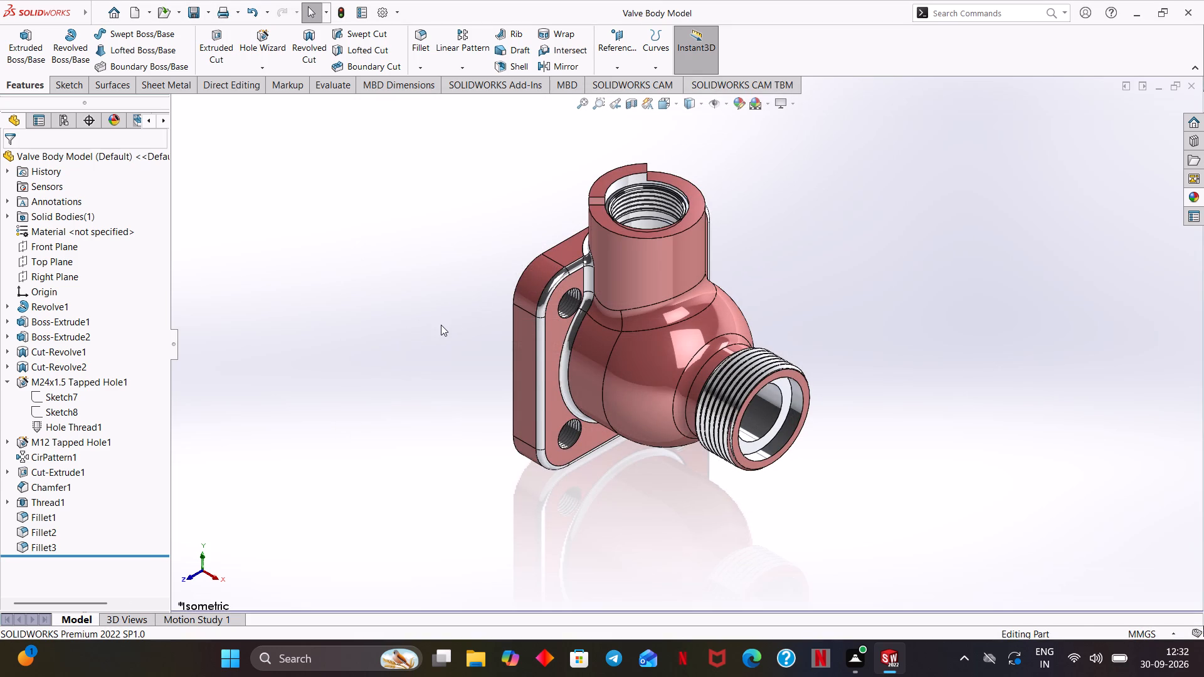
Preview the printout of the isometric valve body, examine it enlarged, and close the preview.
{"action": "key", "text": "ctrl+p"}
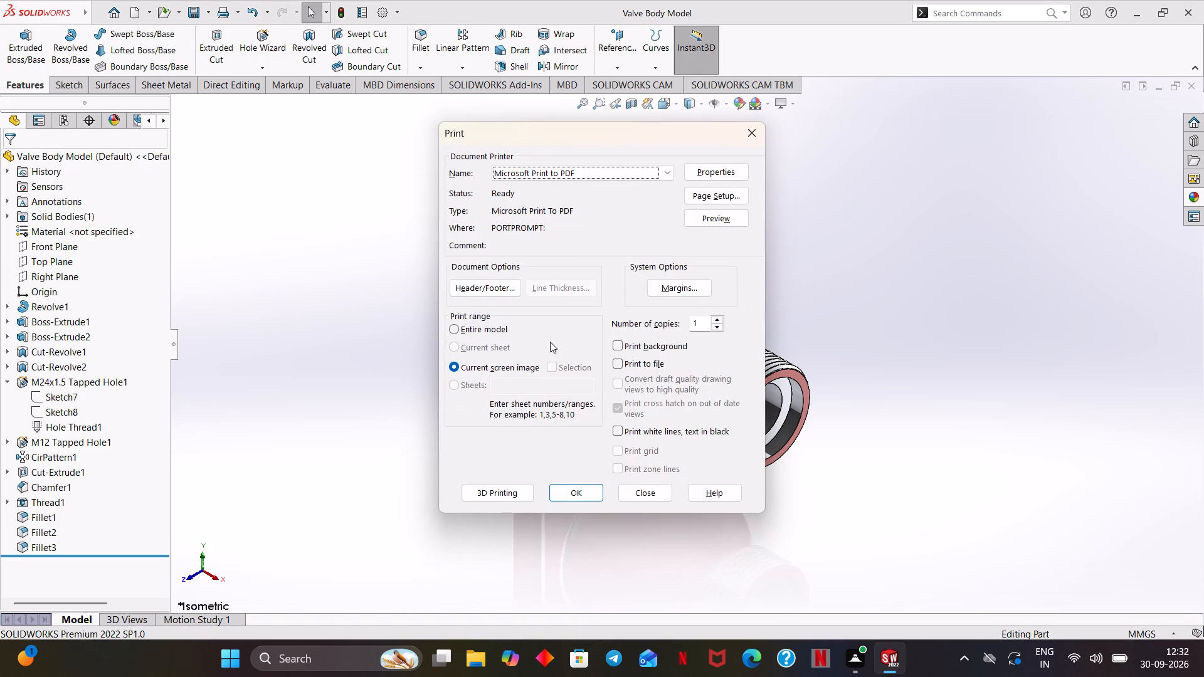
{"action": "left_click", "coordinate": [687, 214]}
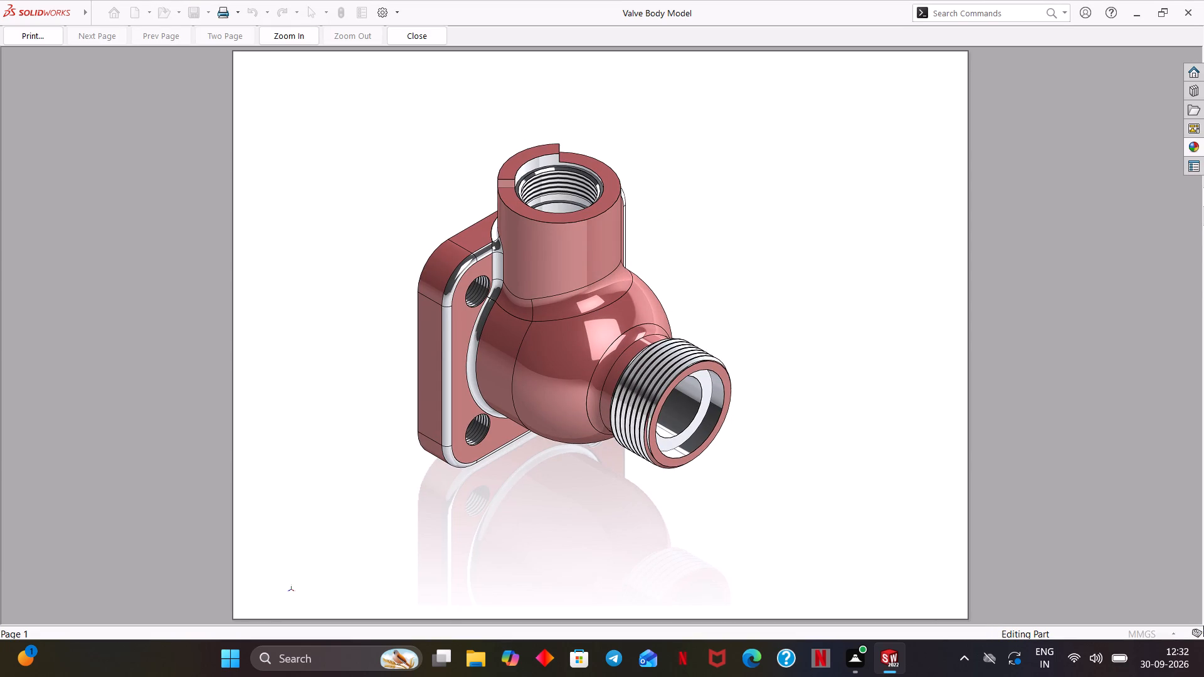
{"action": "middle_click_drag", "start_coordinate": [557, 481], "coordinate": [638, 357]}
{"action": "scroll", "coordinate": [624, 335], "scroll_direction": "down", "scroll_amount": 1}
{"action": "middle_click_drag", "start_coordinate": [623, 335], "coordinate": [640, 309]}
{"action": "scroll", "coordinate": [639, 310], "scroll_direction": "down", "scroll_amount": 3}
{"action": "middle_click_drag", "start_coordinate": [623, 312], "coordinate": [613, 339], "text": "ctrl"}
{"action": "middle_click_drag", "start_coordinate": [626, 310], "coordinate": [655, 251], "text": "shift"}
{"action": "middle_click_drag", "start_coordinate": [655, 251], "coordinate": [663, 244], "text": "shift"}
{"action": "left_click", "coordinate": [667, 238]}
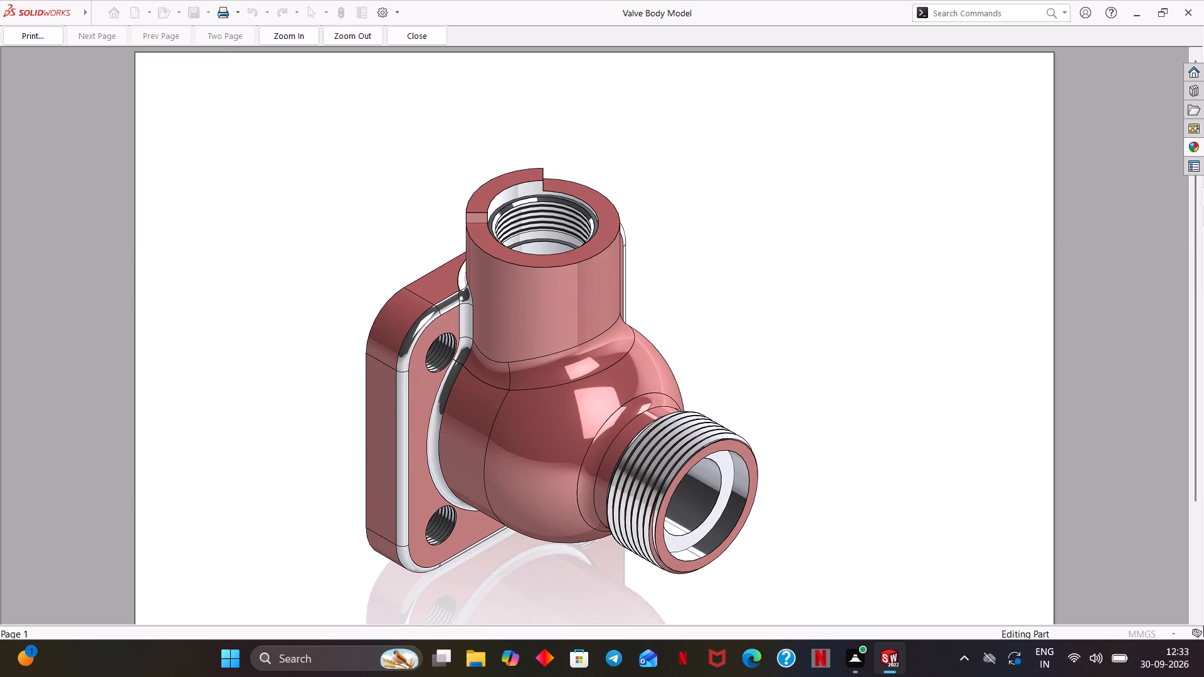
{"action": "left_click", "coordinate": [297, 39]}
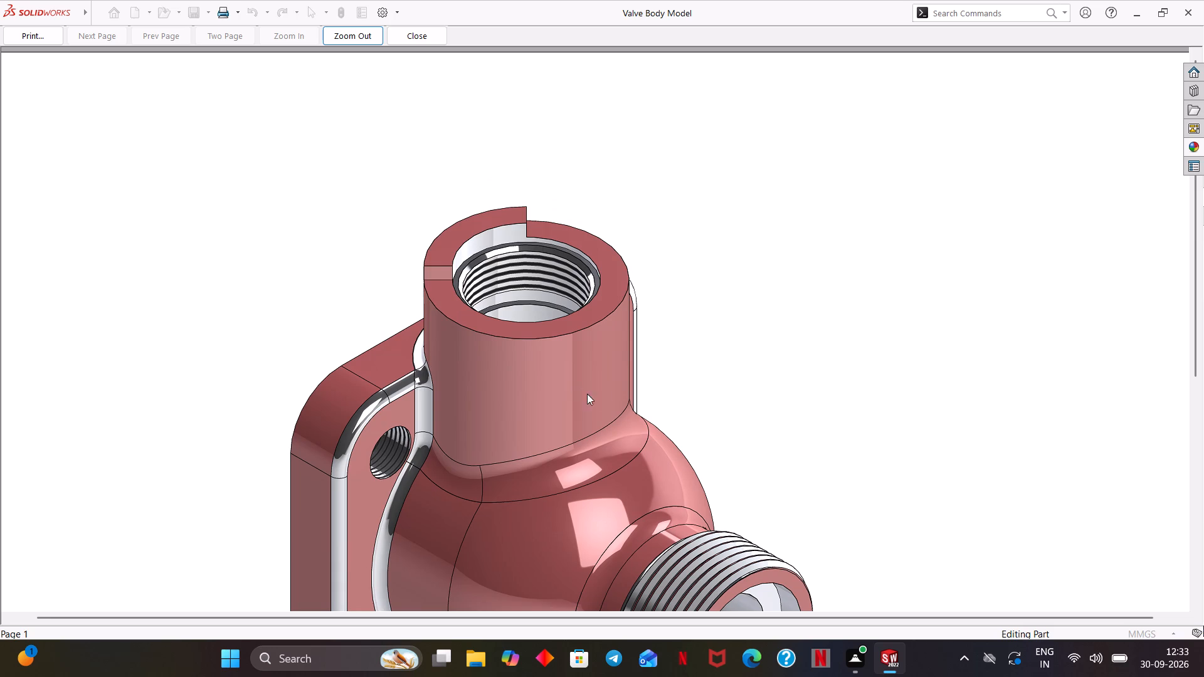
{"action": "middle_click_drag", "start_coordinate": [598, 395], "coordinate": [259, 339]}
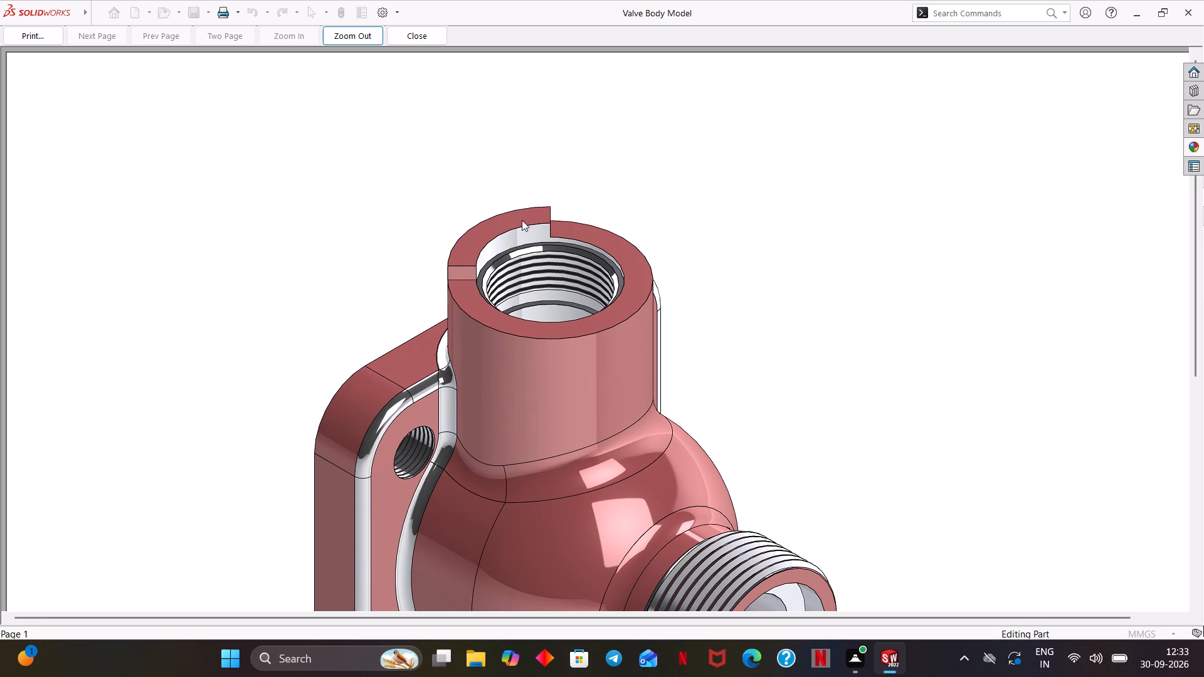
{"action": "left_click", "coordinate": [410, 37]}
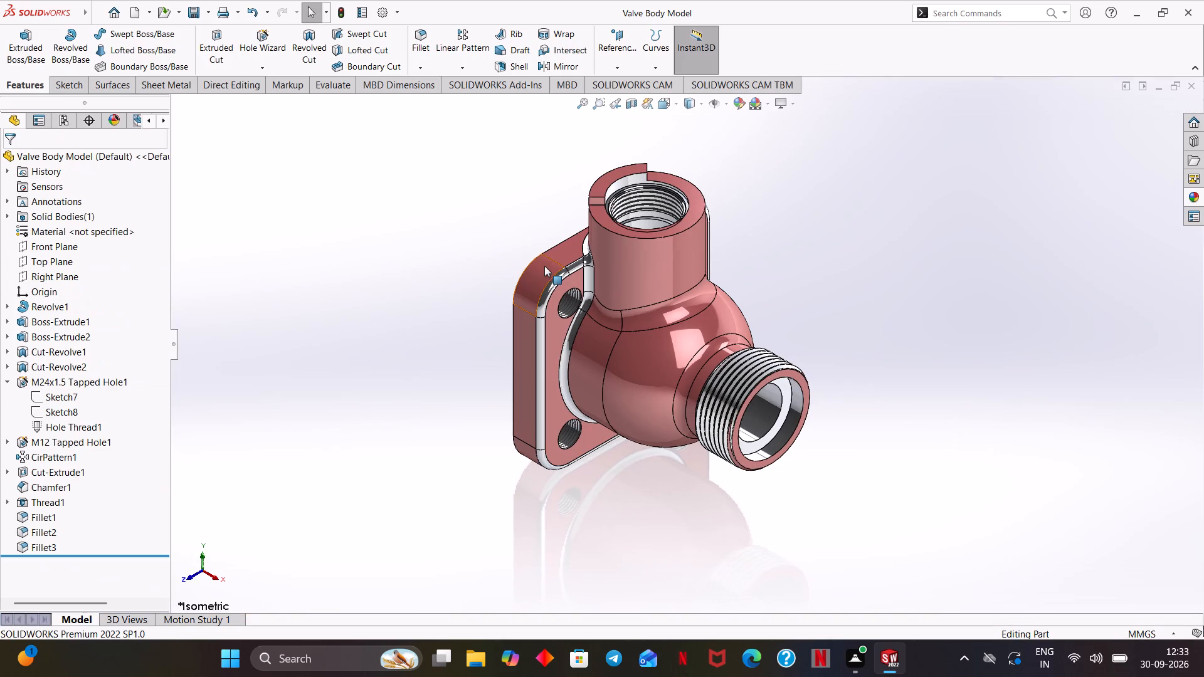
Print the isometric view to a PDF named Valve body modelling in the Intern solidworks folder on the Desktop.
{"action": "key", "text": "ctrl+p"}
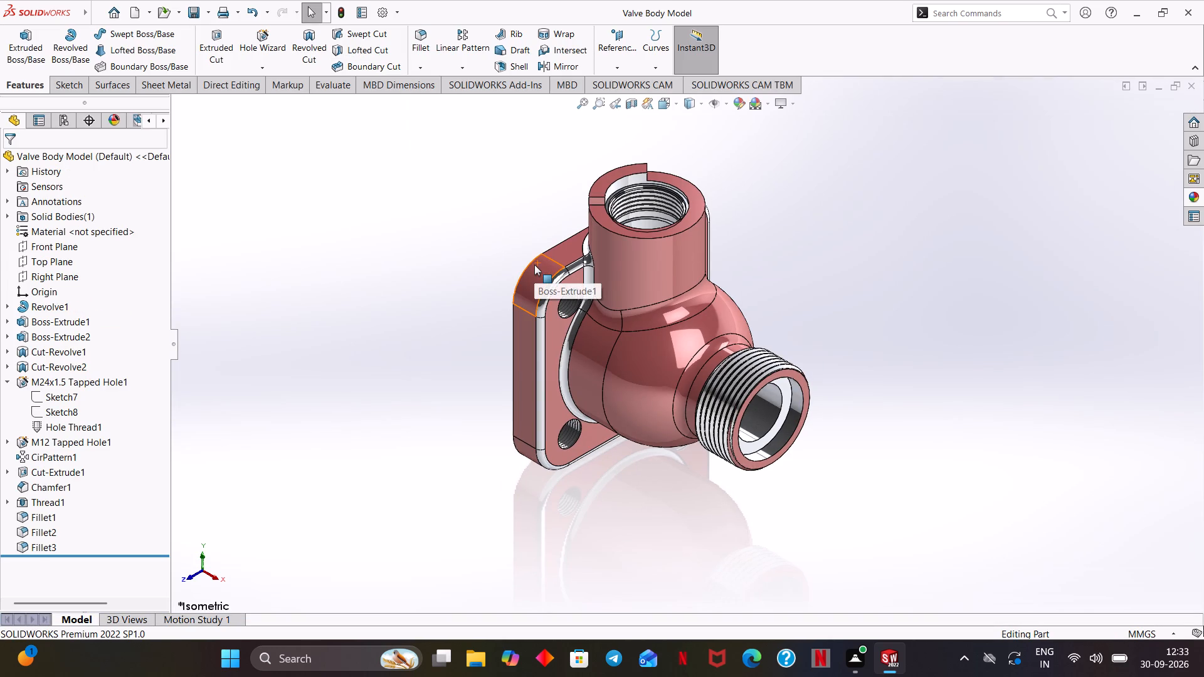
{"action": "left_click", "coordinate": [561, 492]}
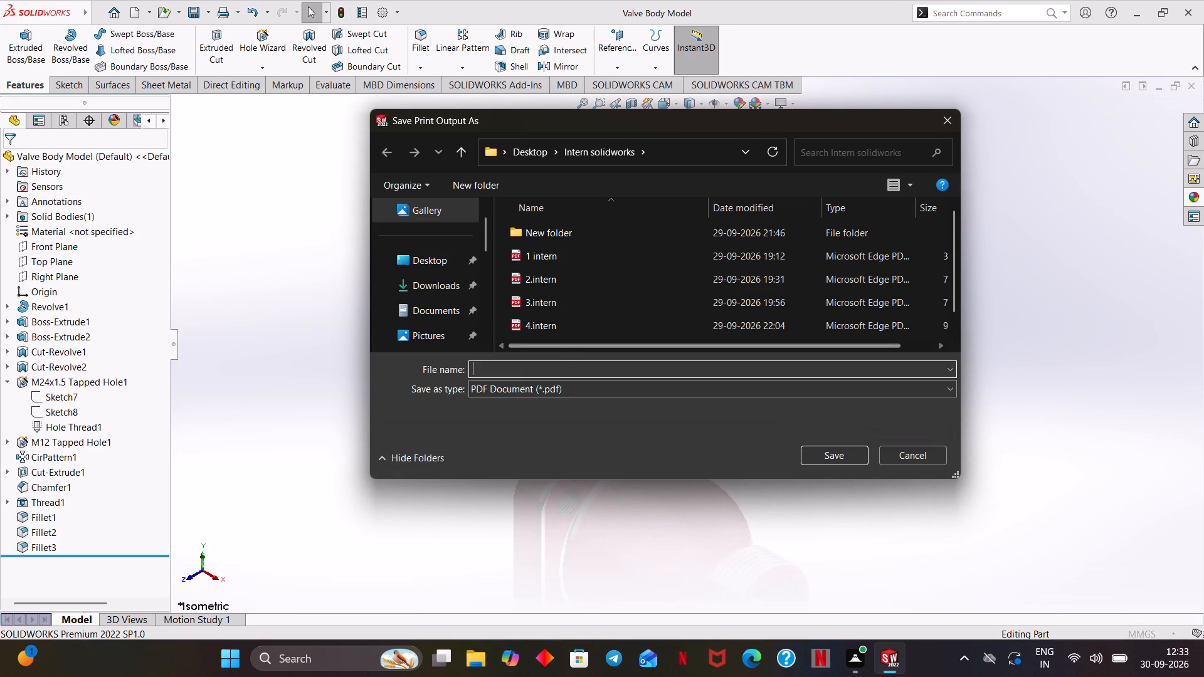
{"action": "type", "text": "alve"}
{"action": "key", "text": "space"}
{"action": "type", "text": "bo"}
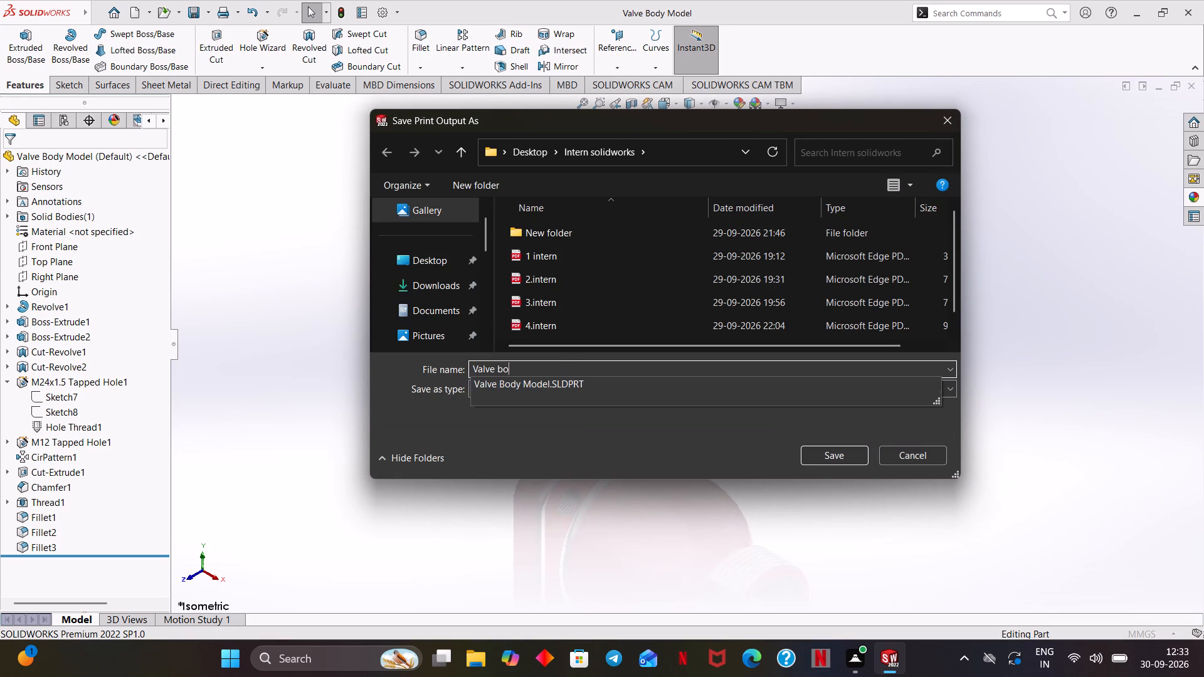
{"action": "type", "text": "dy"}
{"action": "key", "text": "space"}
{"action": "type", "text": "modelling"}
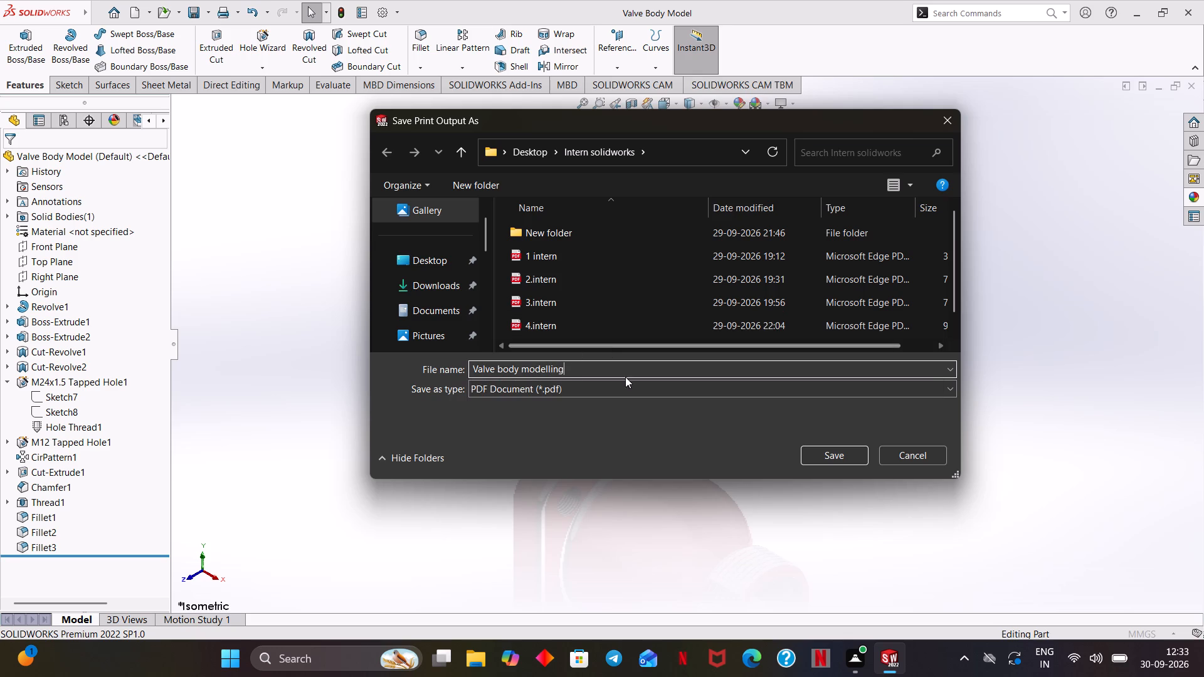
{"action": "left_click", "coordinate": [828, 449]}
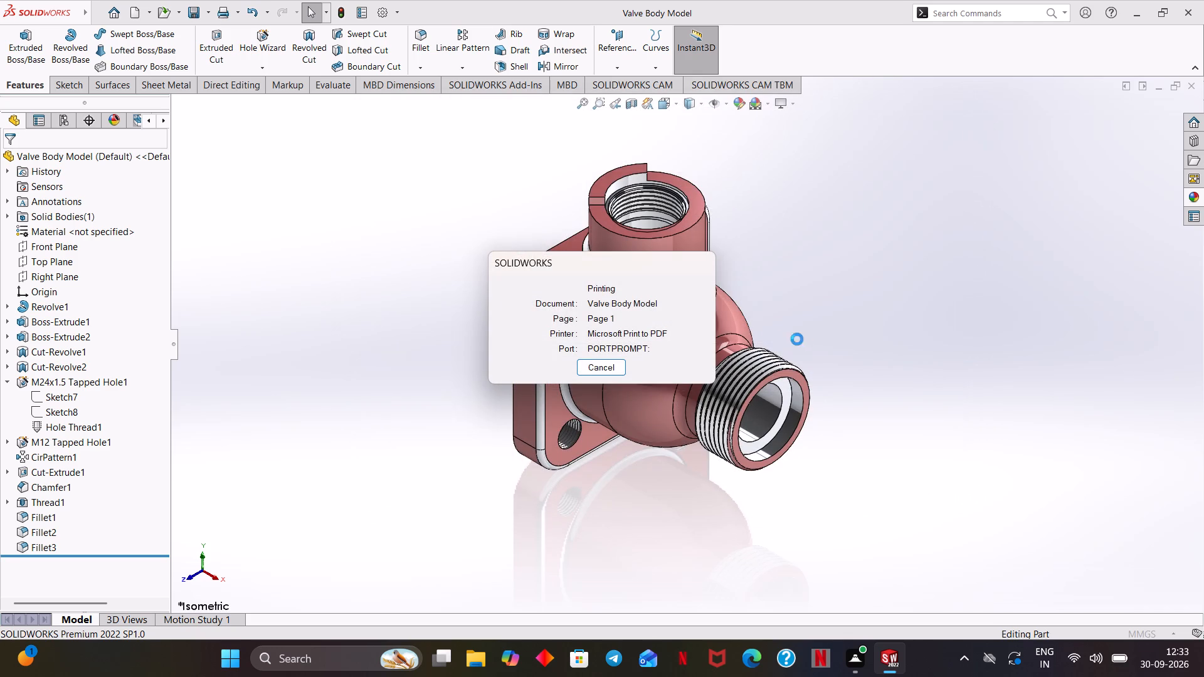